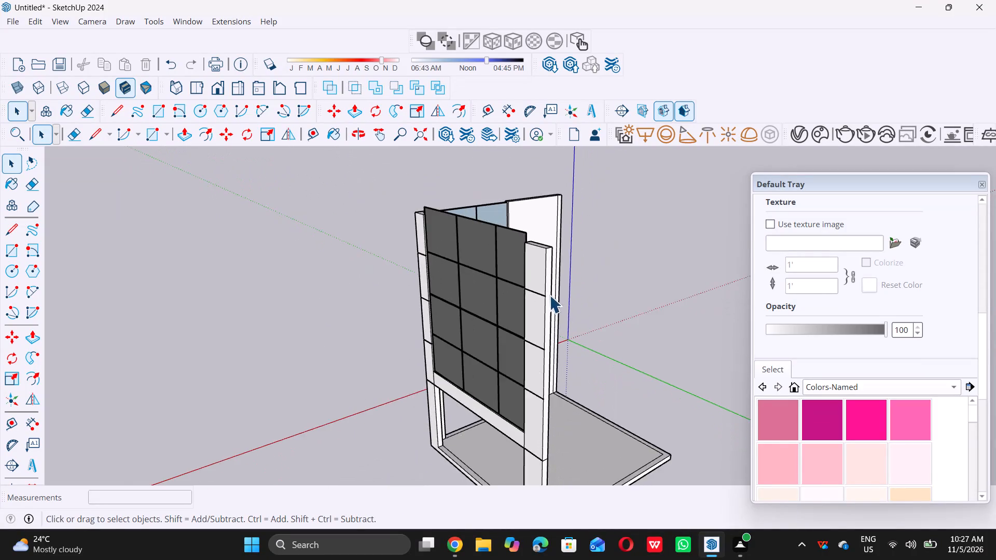
# Extrude the top face of the wide wall column upward by 10'.
pyautogui.scroll(-5, 510, 299)
pyautogui.moveTo(509, 305); pyautogui.dragTo(700, 267, button='middle')
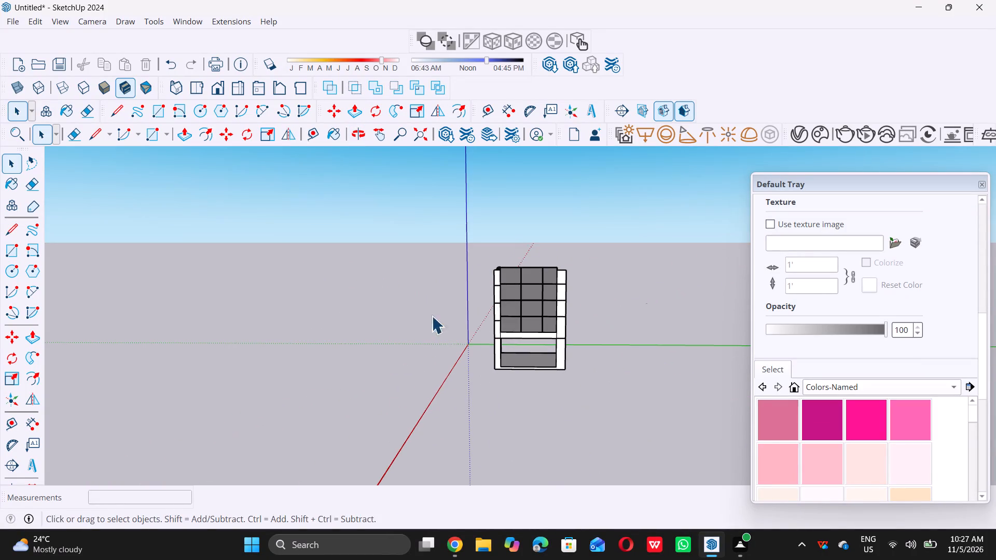
pyautogui.moveTo(394, 315); pyautogui.dragTo(755, 314, button='middle')
pyautogui.moveTo(582, 302); pyautogui.dragTo(526, 340, button='middle')
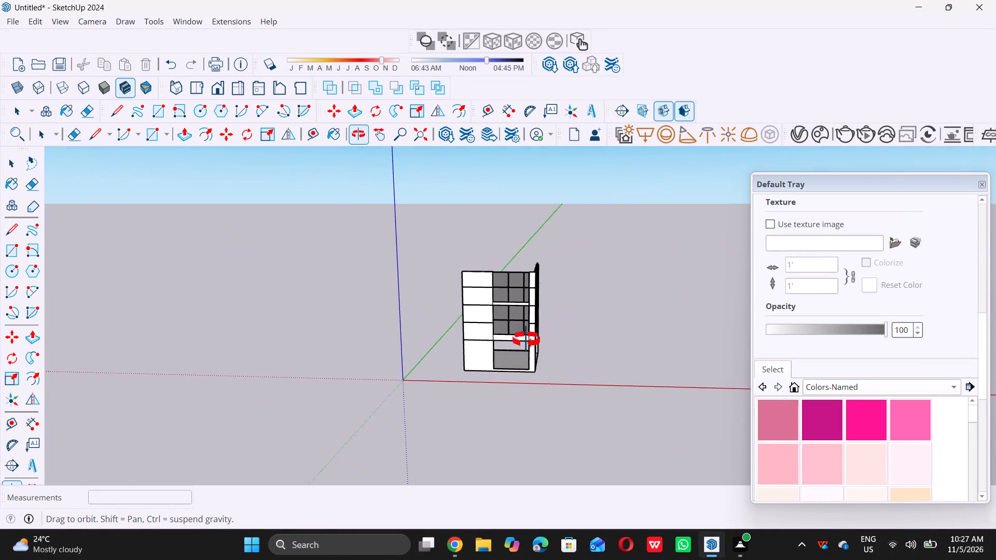
pyautogui.moveTo(526, 340); pyautogui.dragTo(468, 413, button='middle')
pyautogui.middleClick(465, 410)
pyautogui.scroll(12, 475, 281)
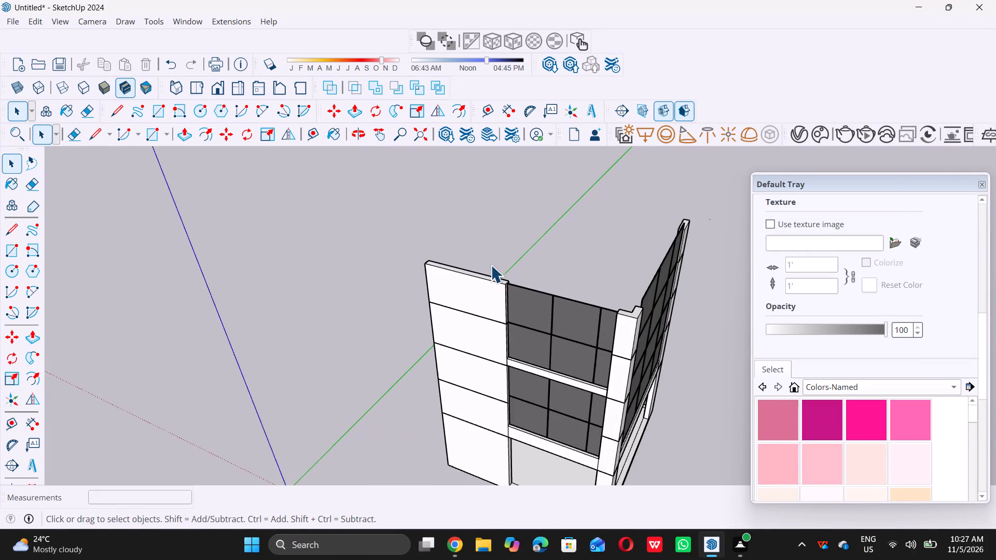
pyautogui.scroll(13, 491, 265)
pyautogui.scroll(-5, 494, 292)
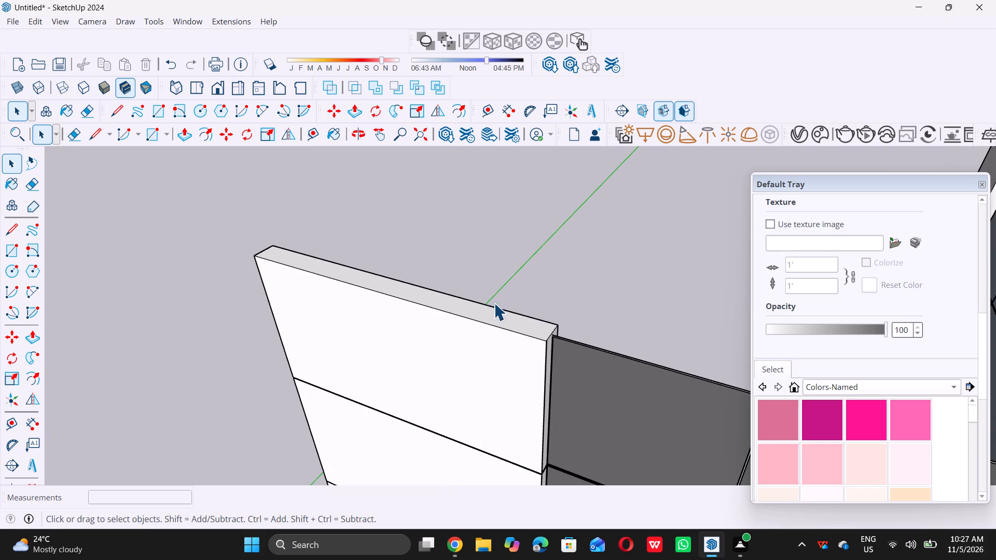
pyautogui.click(495, 316)
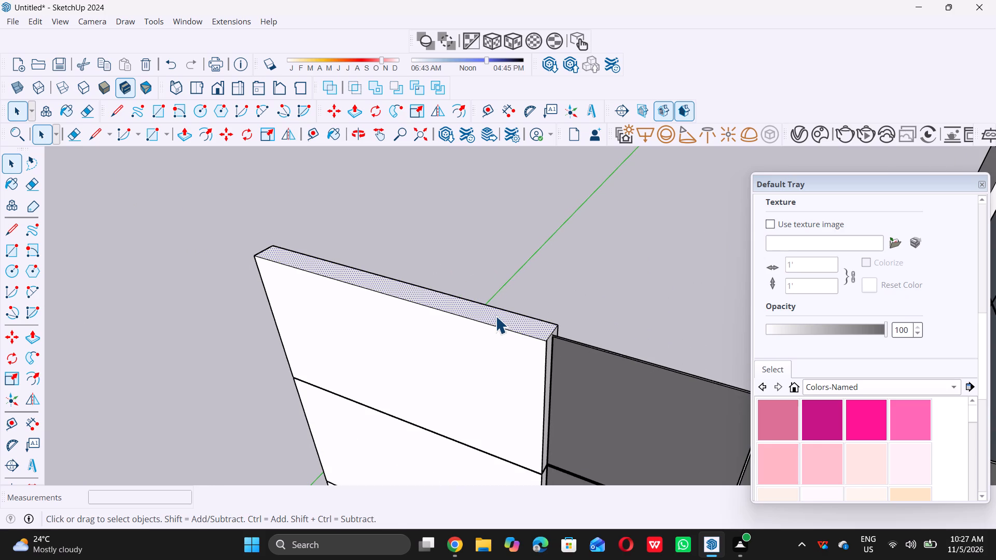
pyautogui.press('p')
pyautogui.click(502, 312)
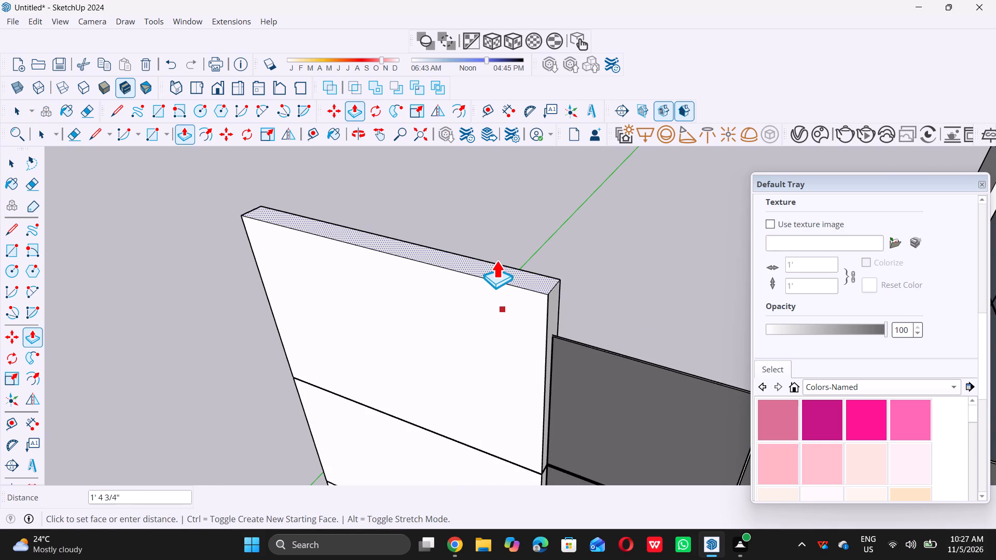
pyautogui.write('10')
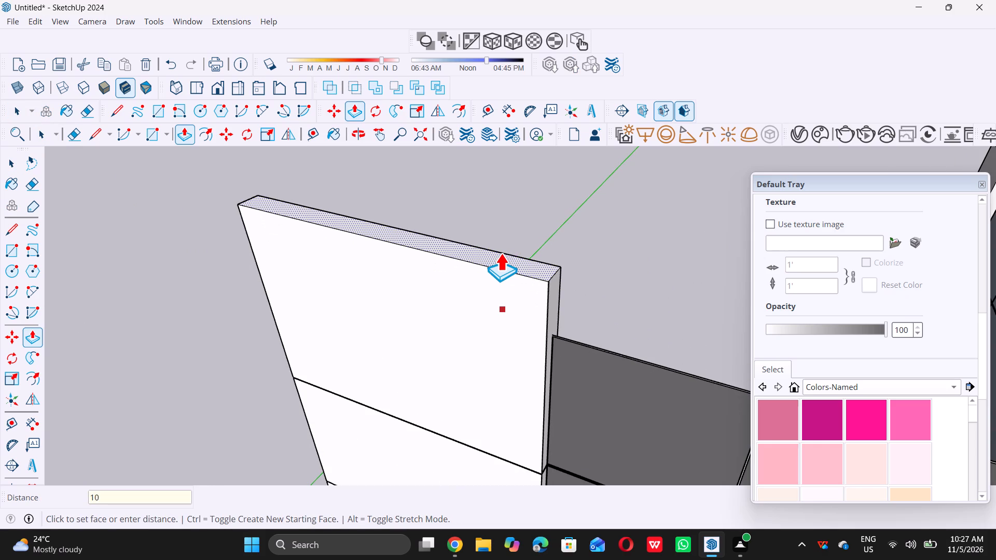
pyautogui.press("'")
pyautogui.press('Return')
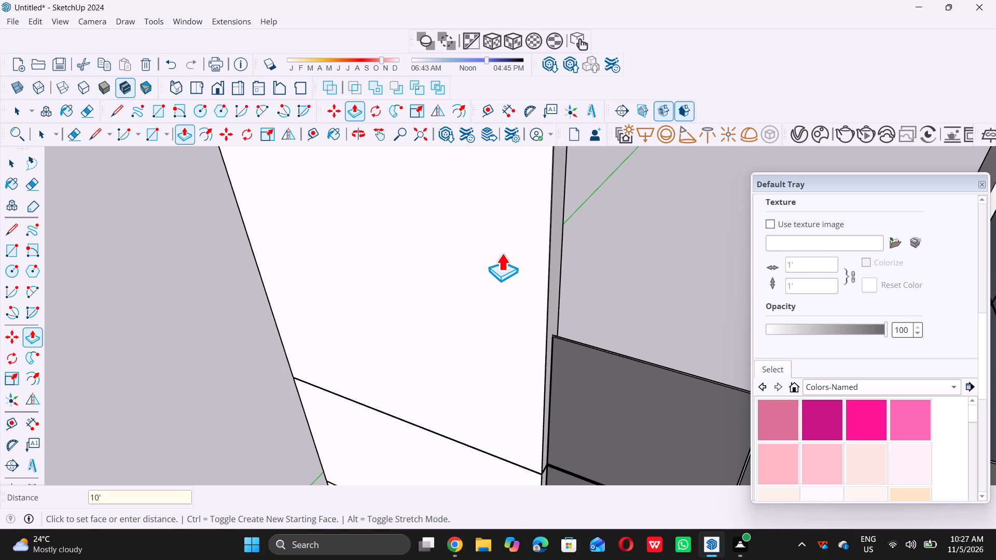
pyautogui.press('space')
# Extrude the top face of the L-shaped corner column upward by 10'.
pyautogui.scroll(-16, 458, 342)
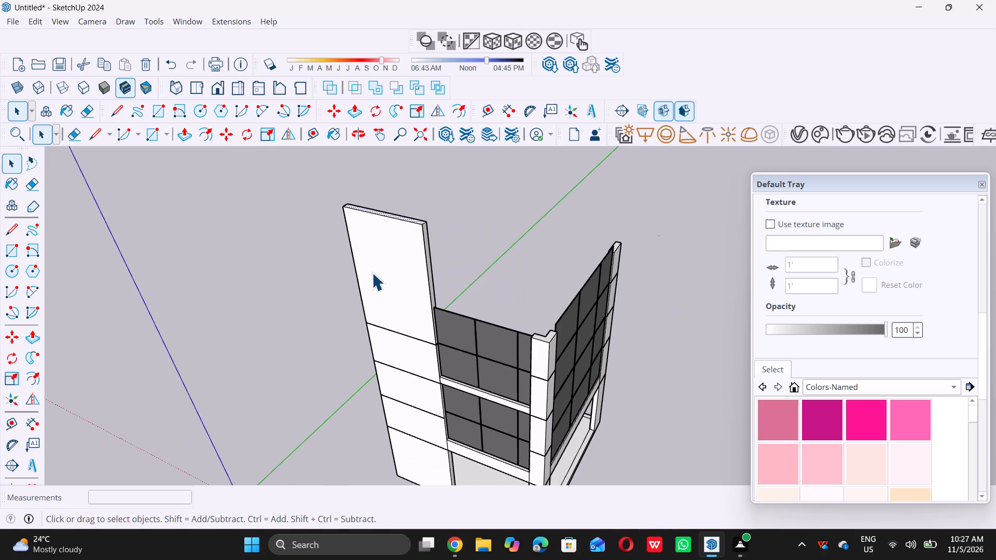
pyautogui.moveTo(533, 348); pyautogui.dragTo(515, 361, button='middle')
pyautogui.scroll(5, 526, 349)
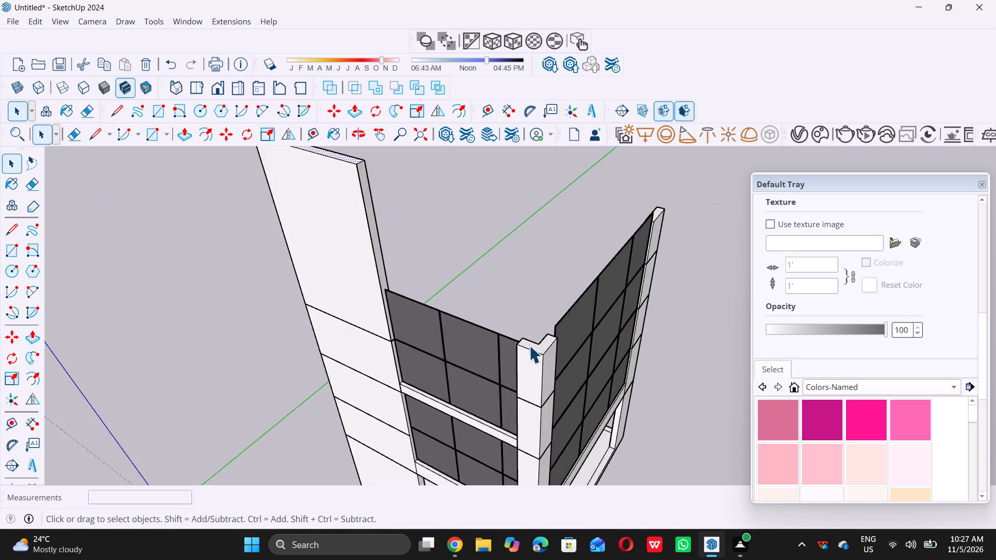
pyautogui.scroll(11, 529, 345)
pyautogui.click(538, 351)
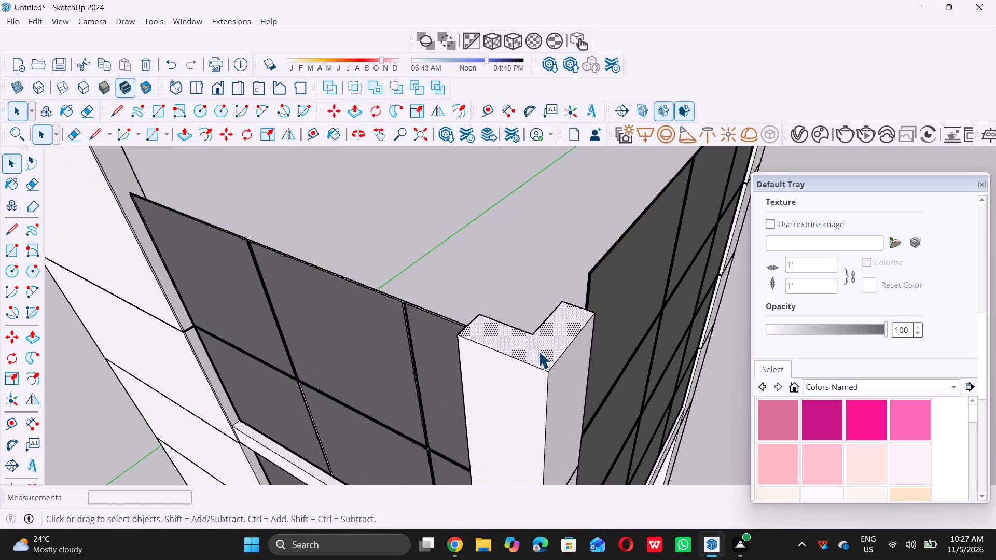
pyautogui.press('p')
pyautogui.click(537, 352)
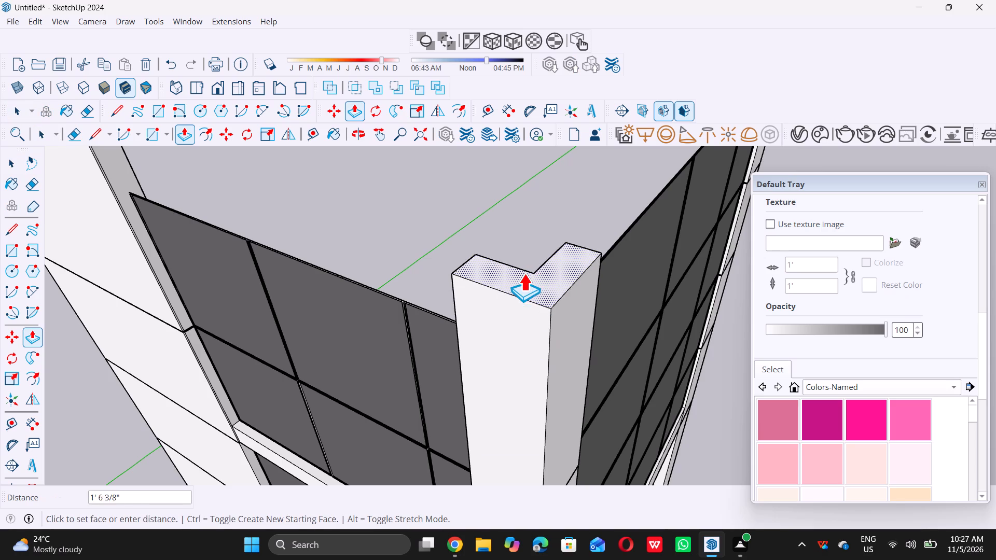
pyautogui.write('10')
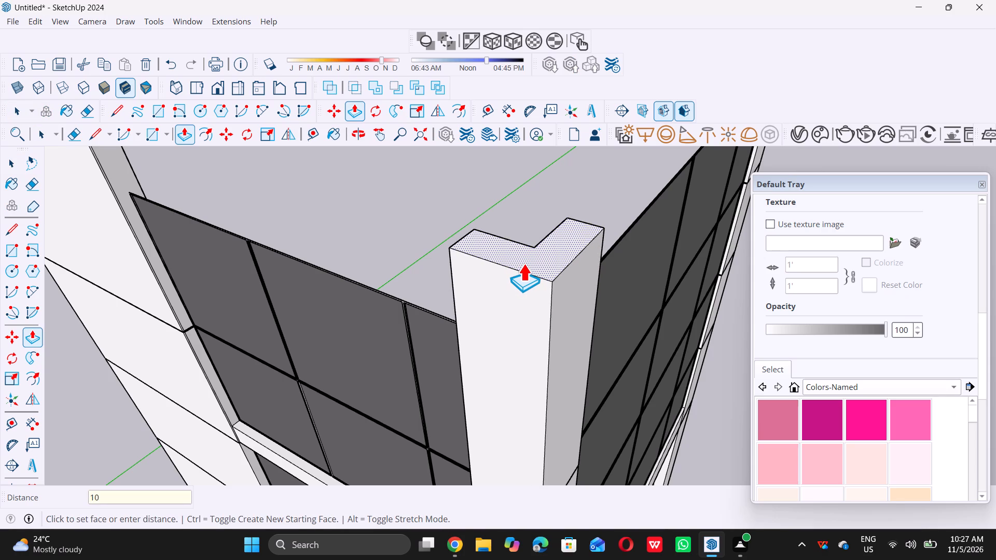
pyautogui.press("'")
pyautogui.press('Return')
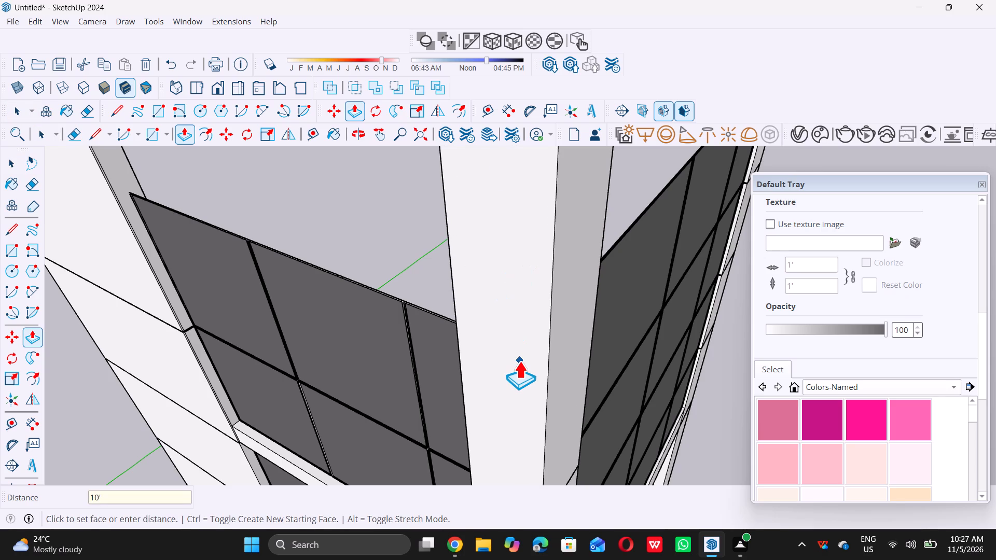
pyautogui.press('space')
# Copy the upper six-pane window between the wide column and the corner column about 9' 11 11/16" upward, just above the original.
pyautogui.scroll(-20, 516, 405)
pyautogui.scroll(-2, 516, 405)
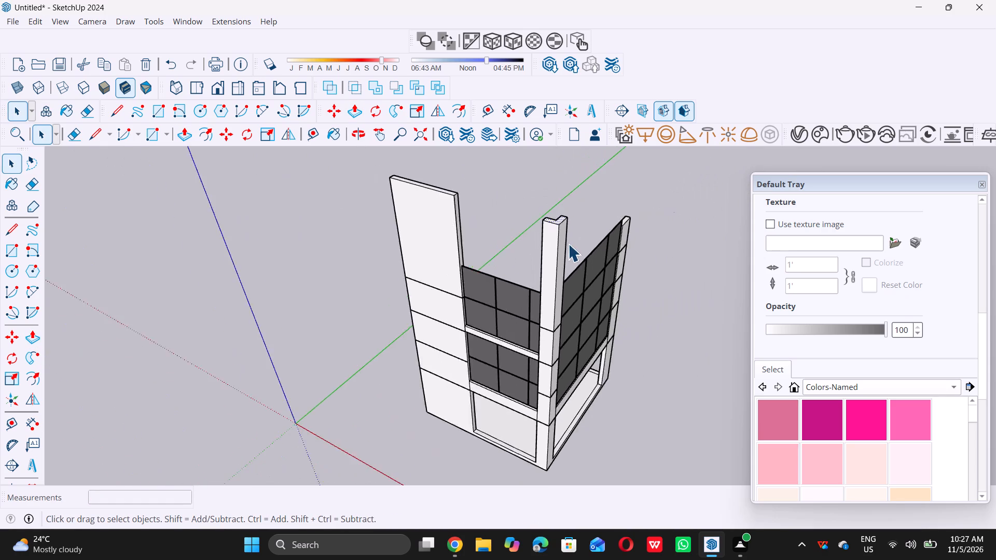
pyautogui.scroll(-3, 568, 244)
pyautogui.doubleClick(578, 192)
pyautogui.moveTo(518, 298); pyautogui.dragTo(551, 257, button='middle')
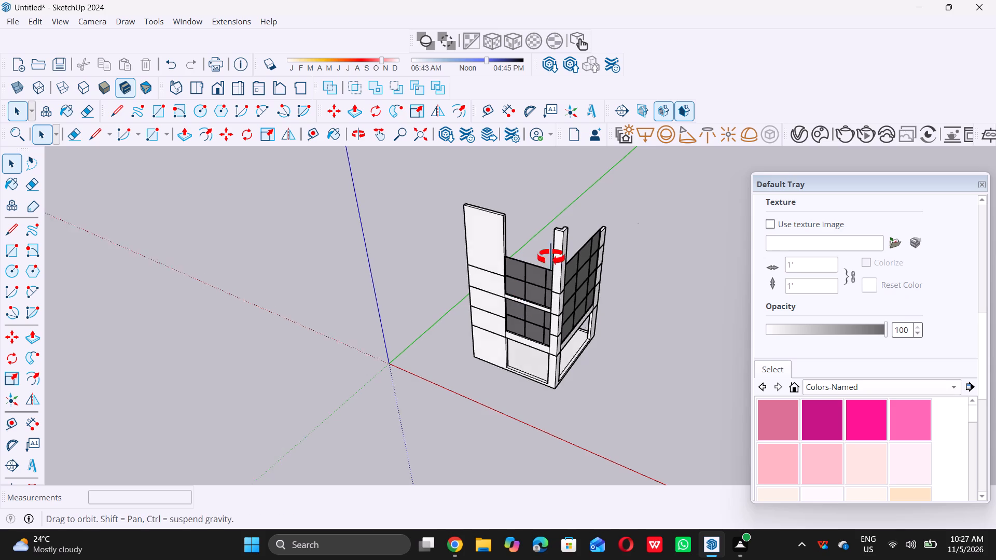
pyautogui.moveTo(551, 257); pyautogui.dragTo(587, 215, button='middle')
pyautogui.moveTo(587, 216); pyautogui.dragTo(558, 232, button='middle')
pyautogui.scroll(6, 555, 239)
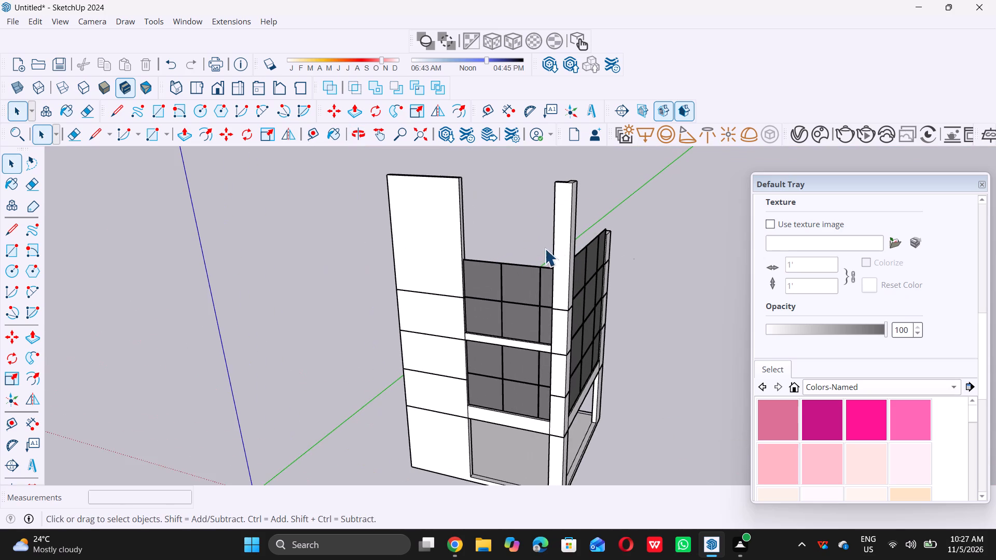
pyautogui.scroll(1, 457, 286)
pyautogui.scroll(5, 488, 340)
pyautogui.scroll(3, 446, 317)
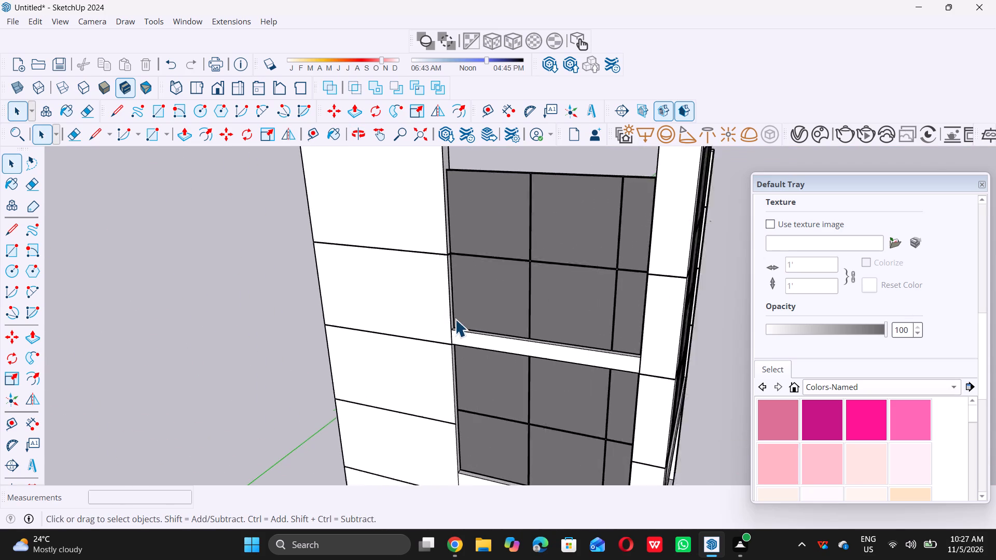
pyautogui.scroll(18, 455, 319)
pyautogui.click(455, 328)
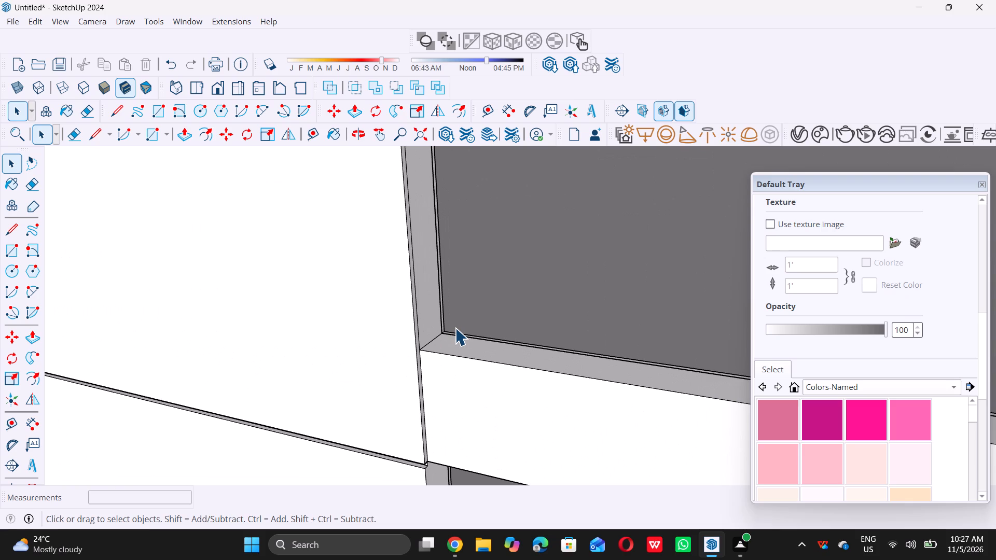
pyautogui.press('m')
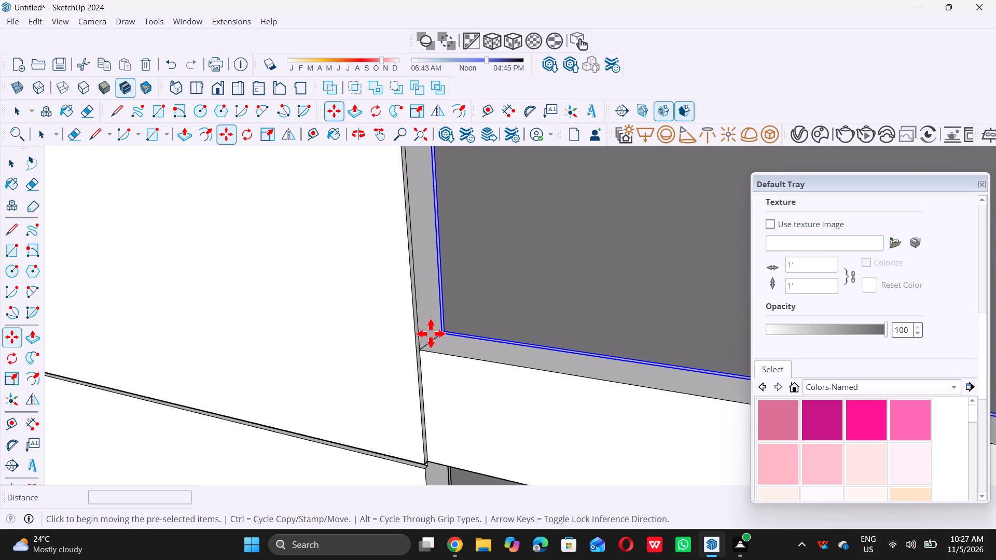
pyautogui.click(438, 335)
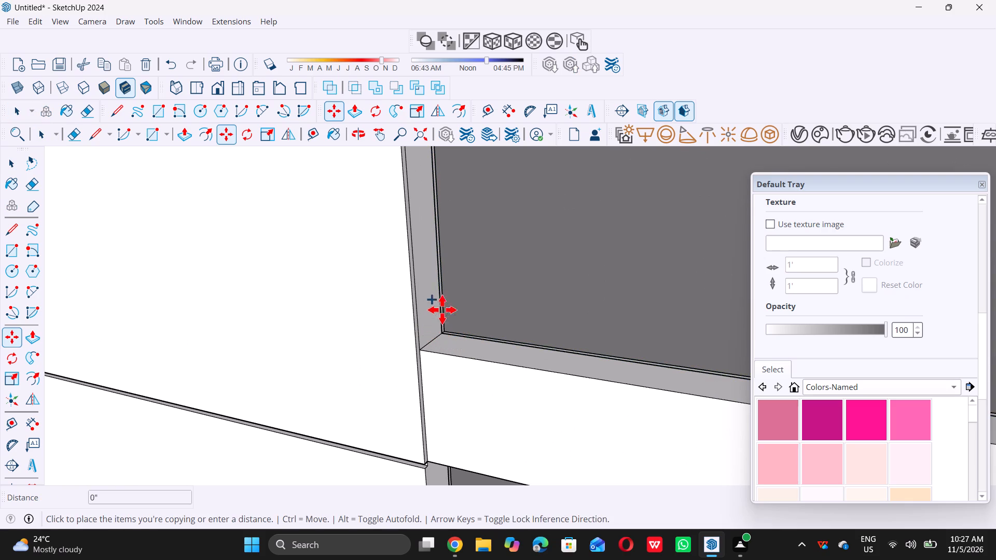
pyautogui.scroll(-19, 445, 294)
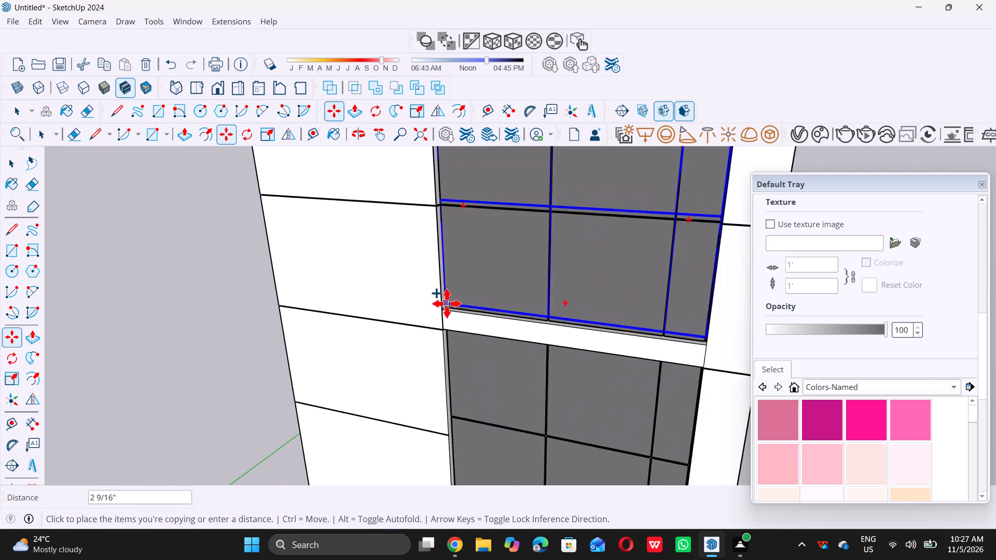
pyautogui.scroll(-15, 447, 303)
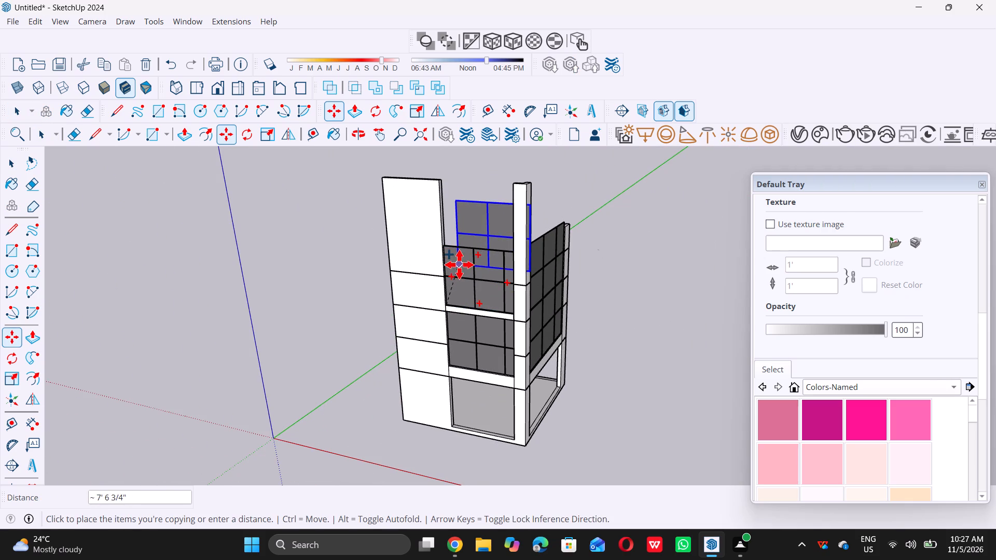
pyautogui.scroll(13, 444, 240)
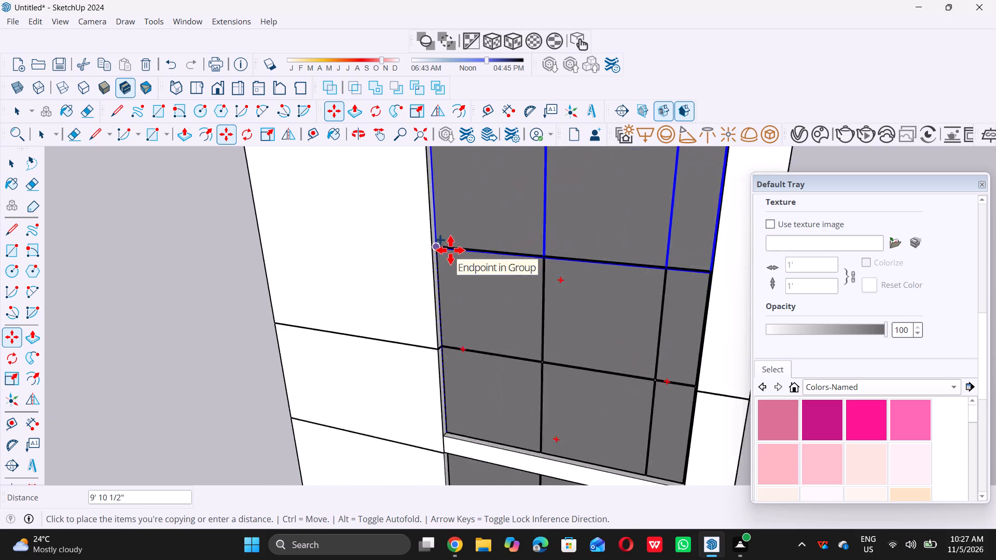
pyautogui.scroll(14, 450, 250)
pyautogui.scroll(-2, 421, 249)
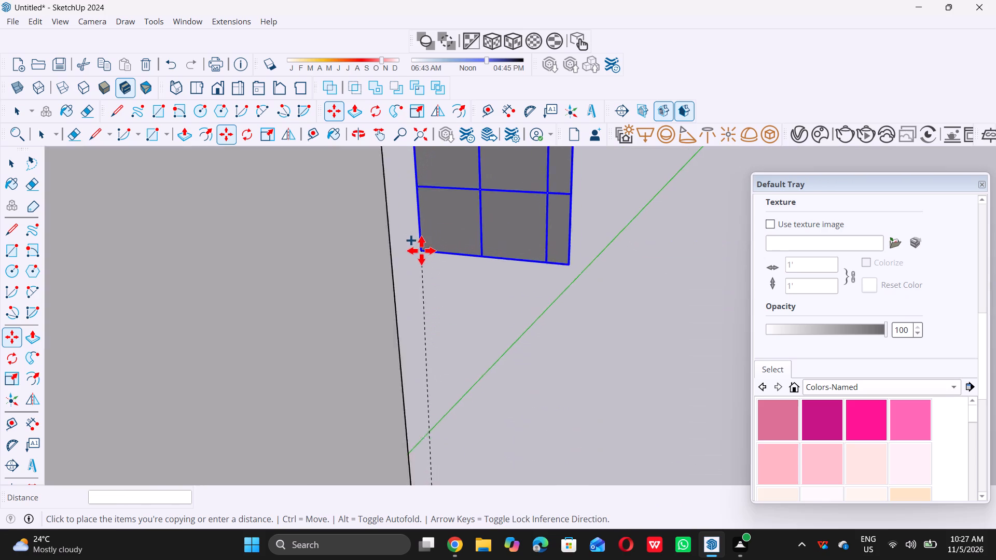
pyautogui.scroll(-2, 421, 250)
pyautogui.scroll(10, 410, 257)
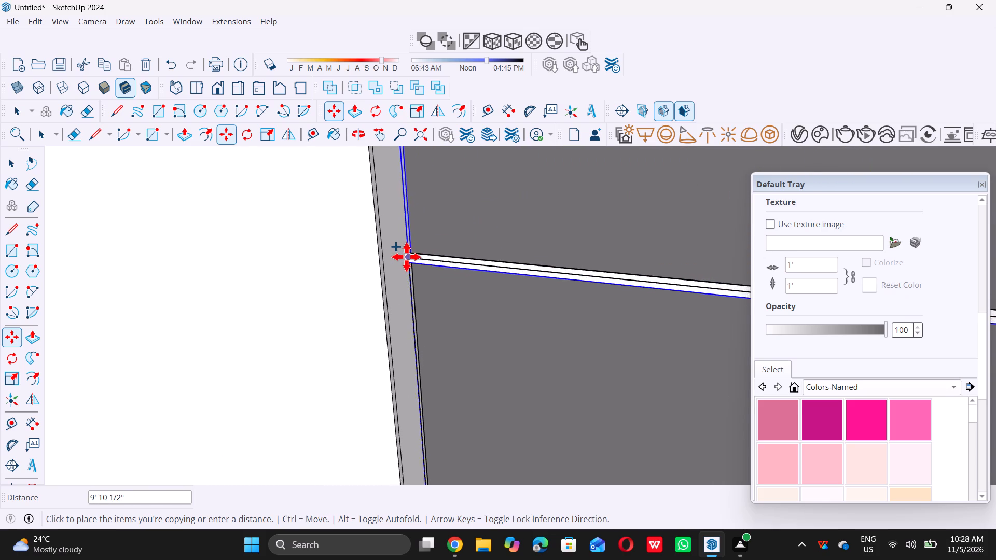
pyautogui.scroll(17, 406, 257)
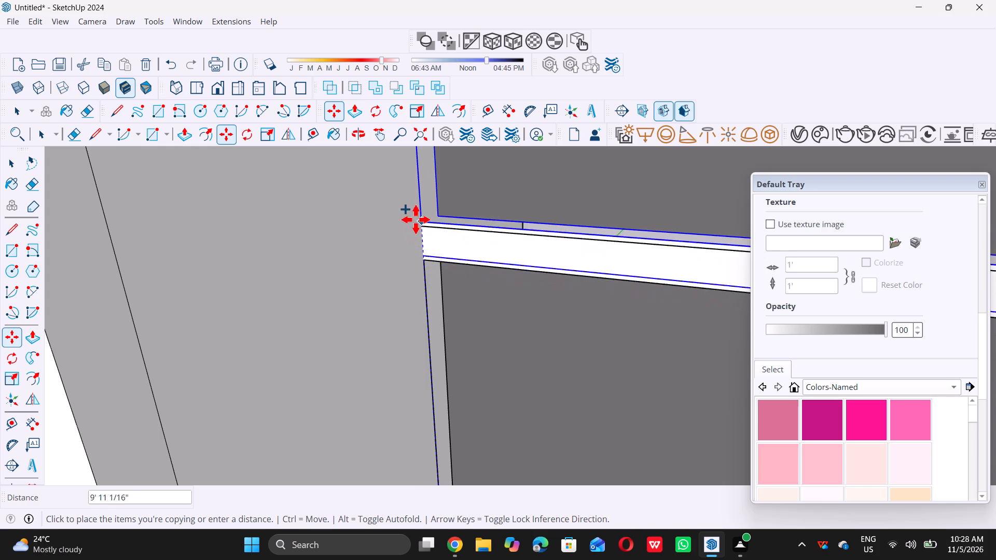
pyautogui.click(425, 179)
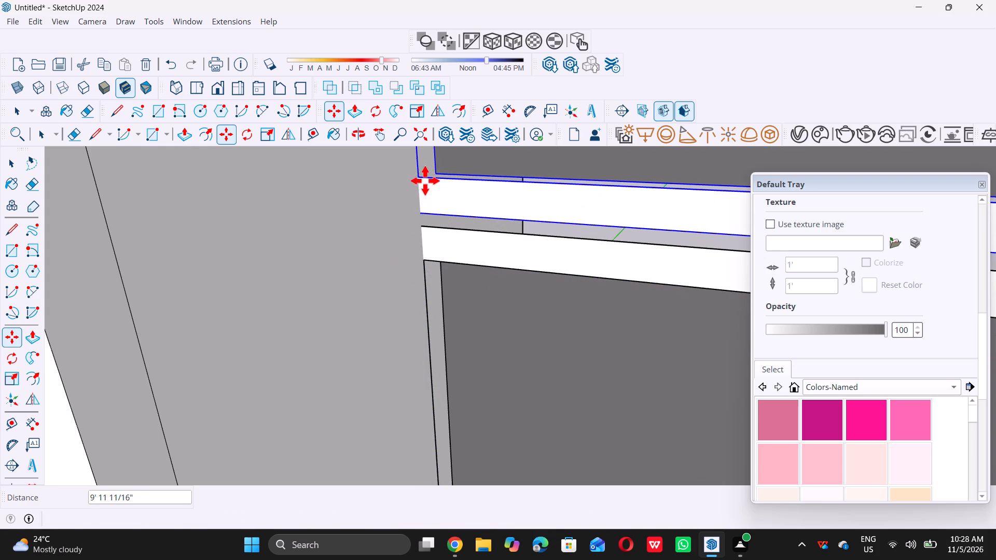
# Move the copied window so its lower outer corner snaps onto the top corner of the window below, against the wide column.
pyautogui.click(408, 206)
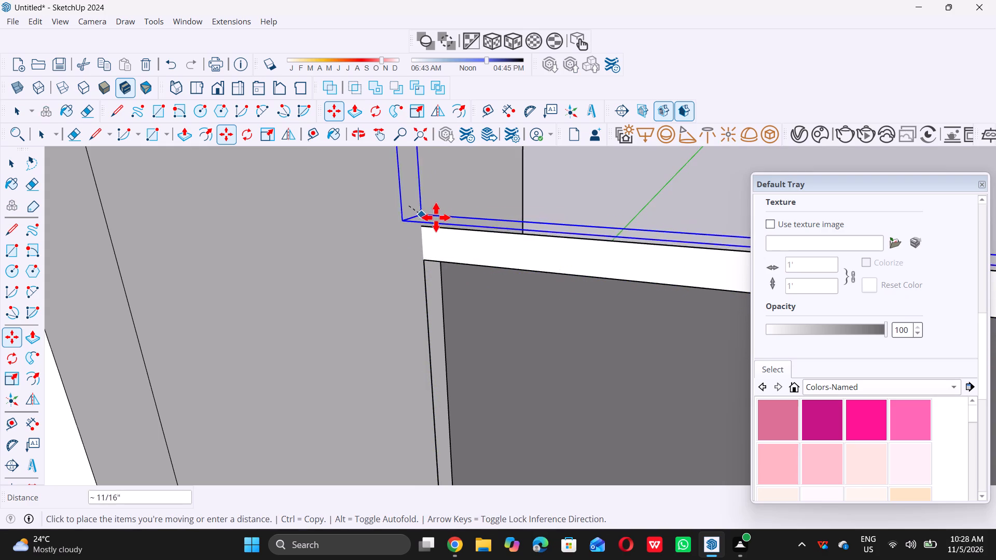
pyautogui.click(444, 217)
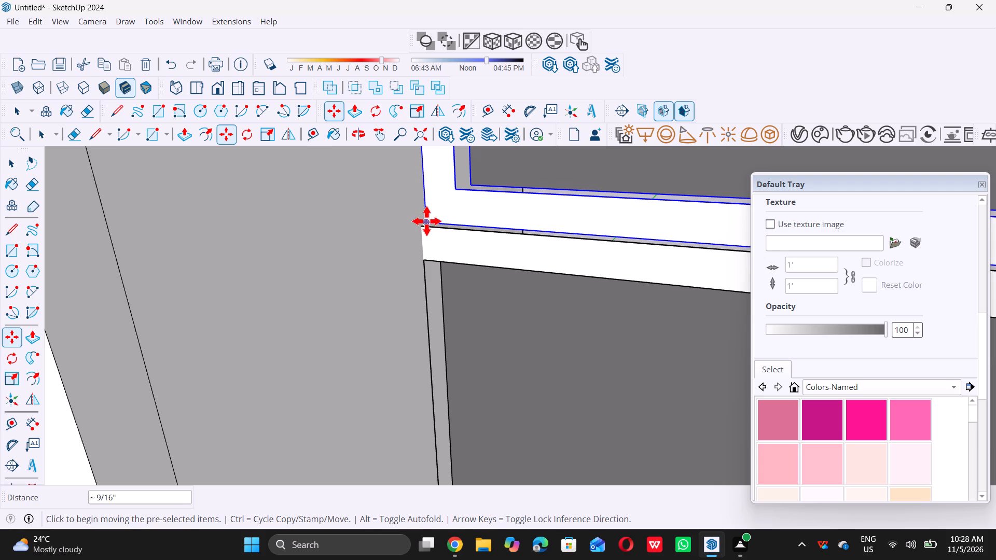
pyautogui.click(426, 220)
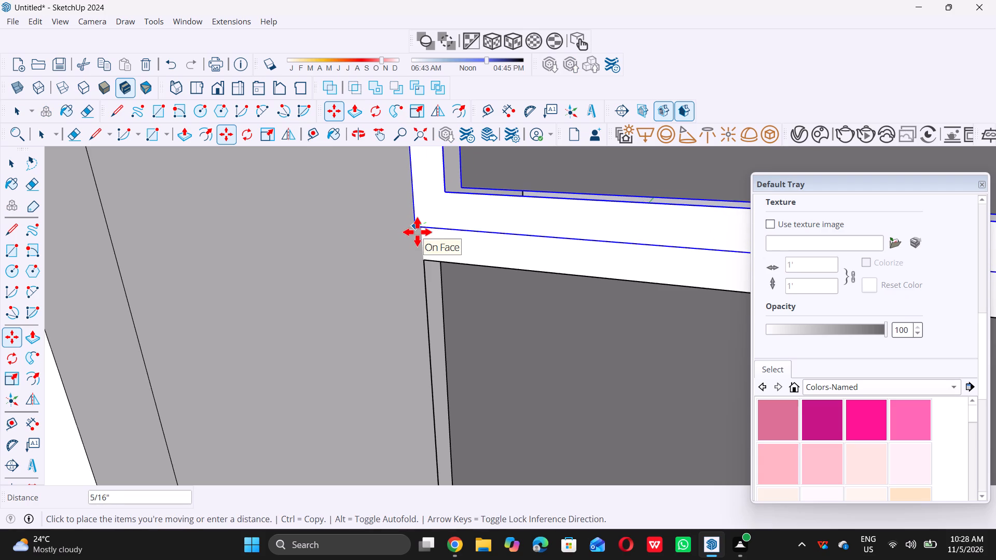
pyautogui.scroll(11, 417, 232)
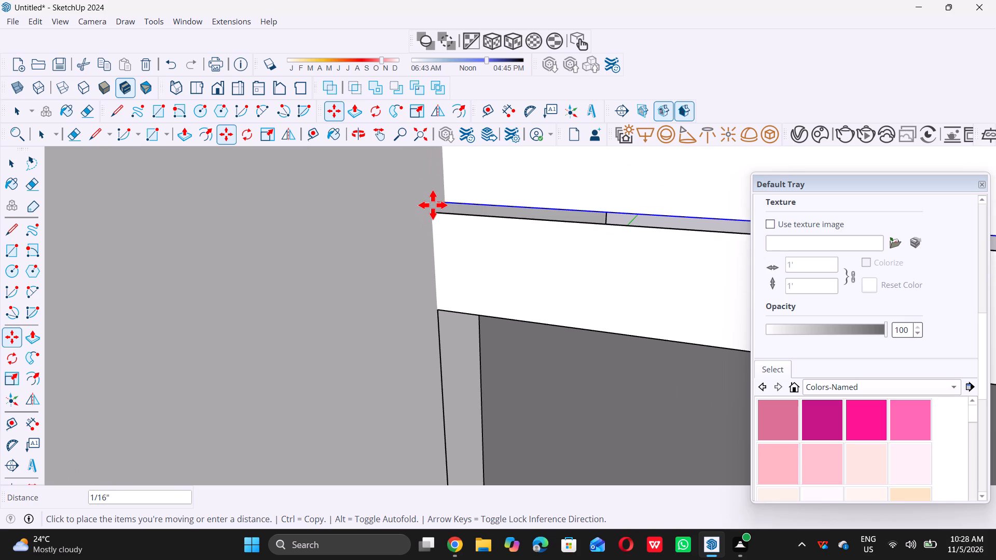
pyautogui.scroll(14, 435, 203)
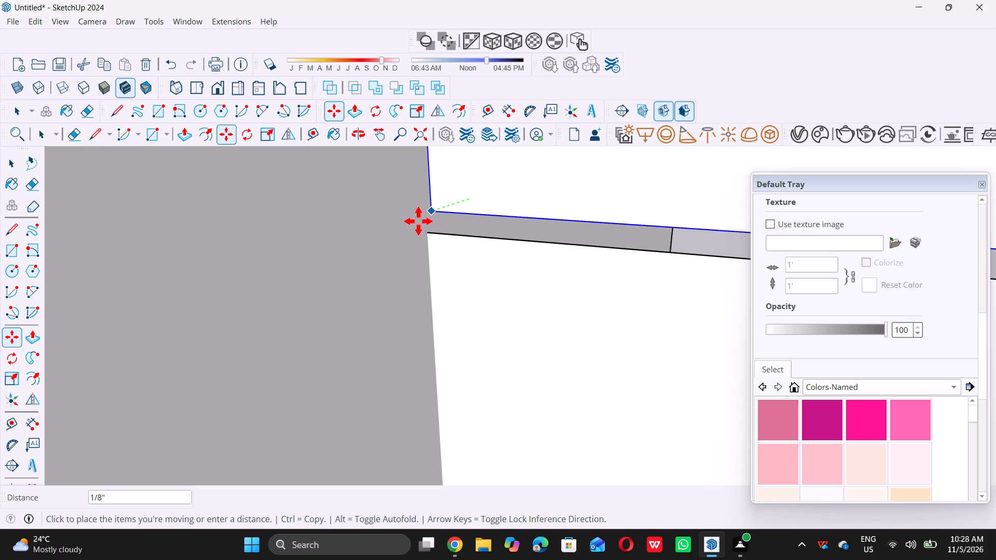
pyautogui.tripleClick(427, 235)
pyautogui.click(427, 235)
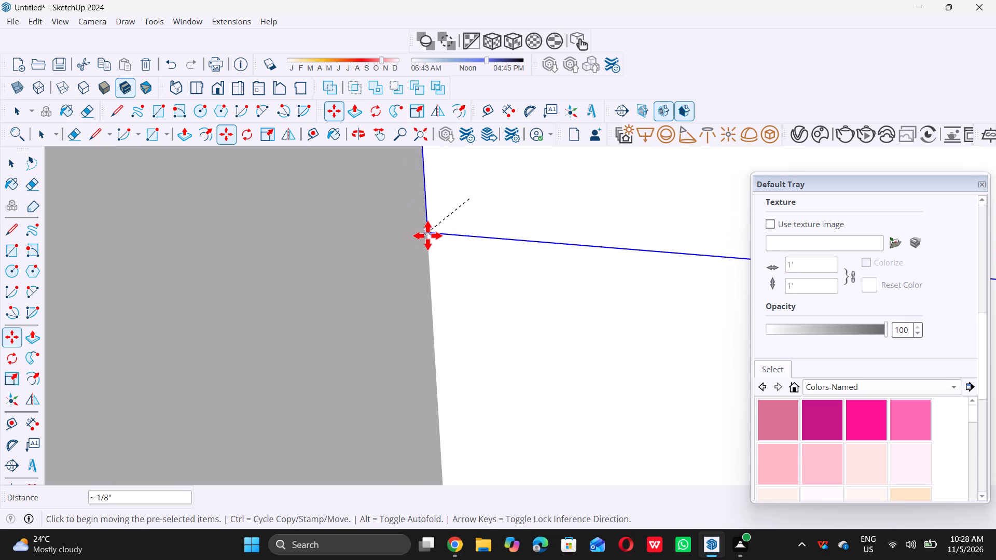
pyautogui.press('space')
pyautogui.scroll(-17, 426, 235)
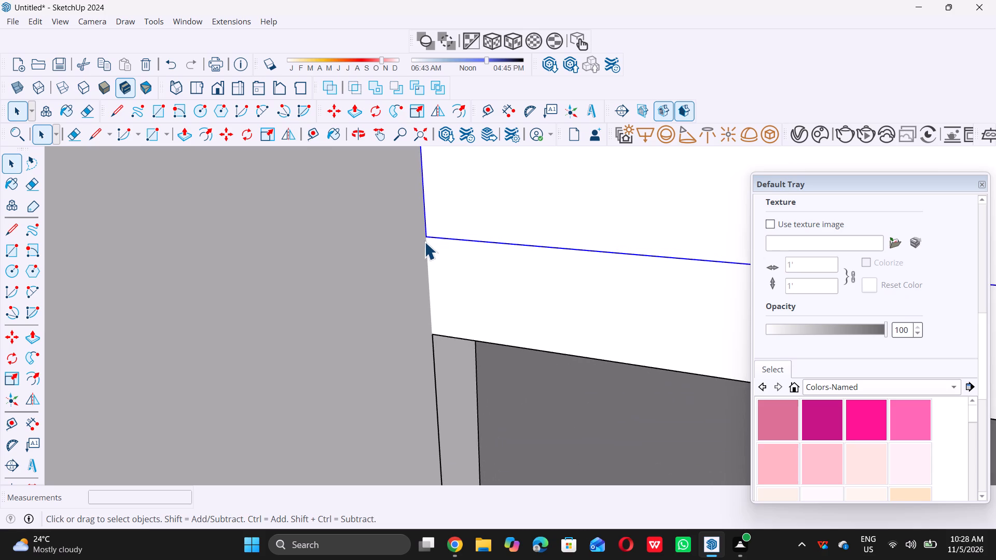
# Examine the joint between the new top window and the window below it, beside the corner column, for misalignment.
pyautogui.scroll(-20, 424, 242)
pyautogui.scroll(-13, 424, 242)
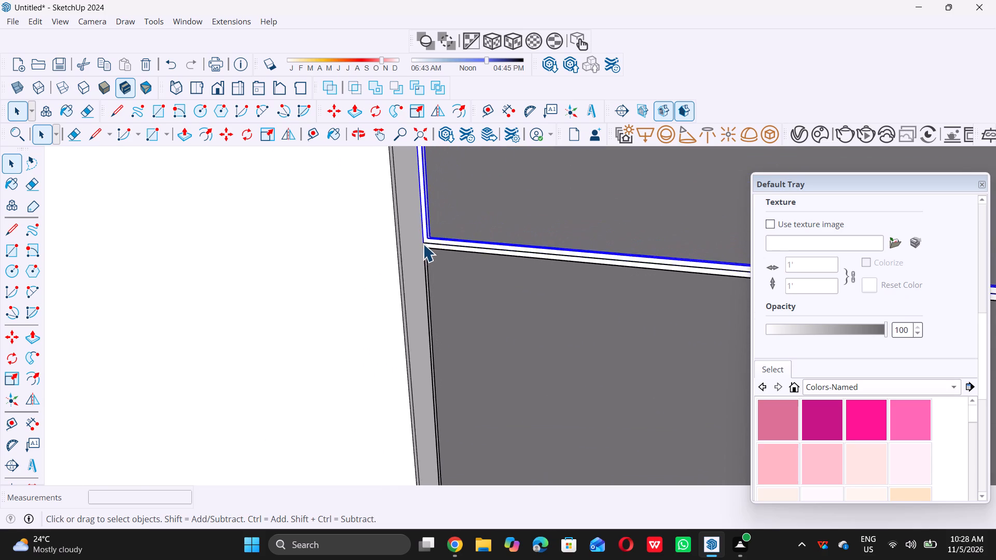
pyautogui.scroll(-12, 423, 244)
pyautogui.moveTo(528, 316); pyautogui.dragTo(589, 250, button='middle')
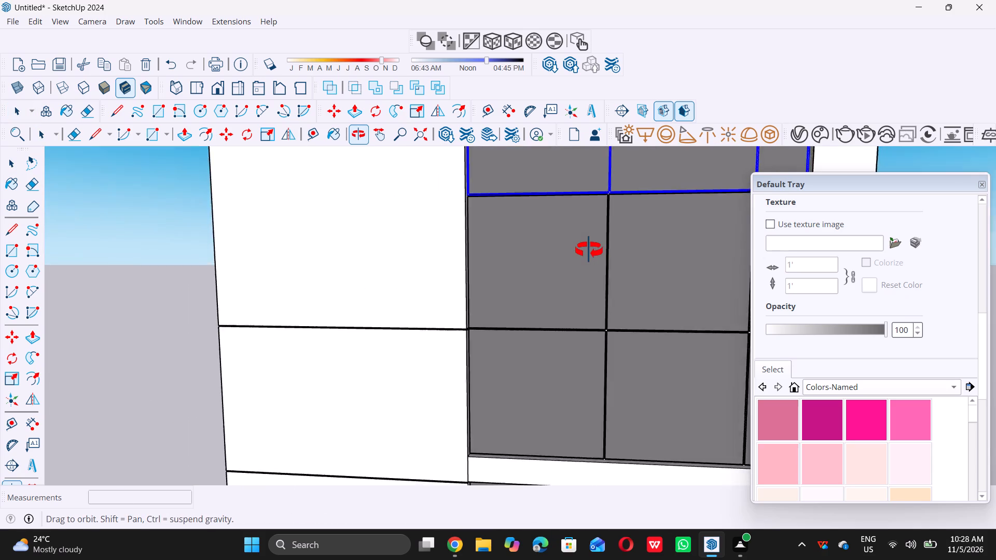
pyautogui.moveTo(589, 250); pyautogui.dragTo(588, 250, button='middle')
pyautogui.moveTo(588, 250); pyautogui.dragTo(582, 253, button='middle')
pyautogui.middleClick(580, 254)
pyautogui.scroll(-8, 524, 279)
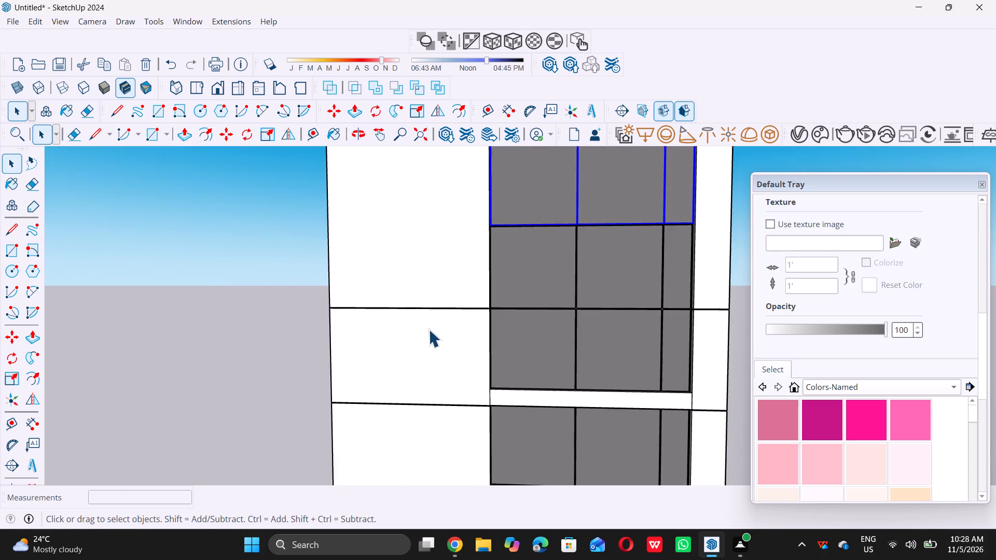
pyautogui.scroll(-7, 428, 329)
pyautogui.doubleClick(211, 283)
pyautogui.scroll(-1, 596, 297)
pyautogui.scroll(4, 598, 289)
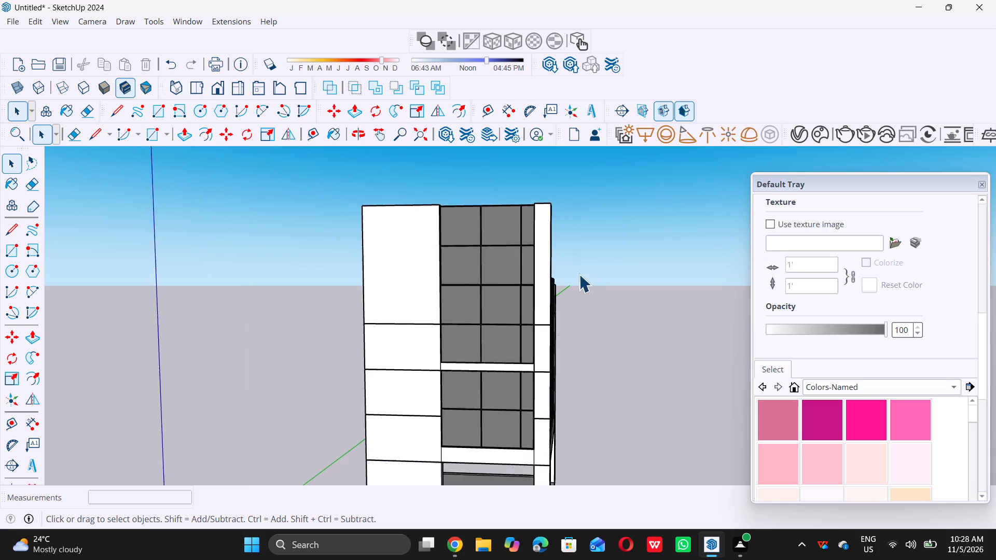
pyautogui.scroll(2, 579, 274)
pyautogui.scroll(13, 493, 297)
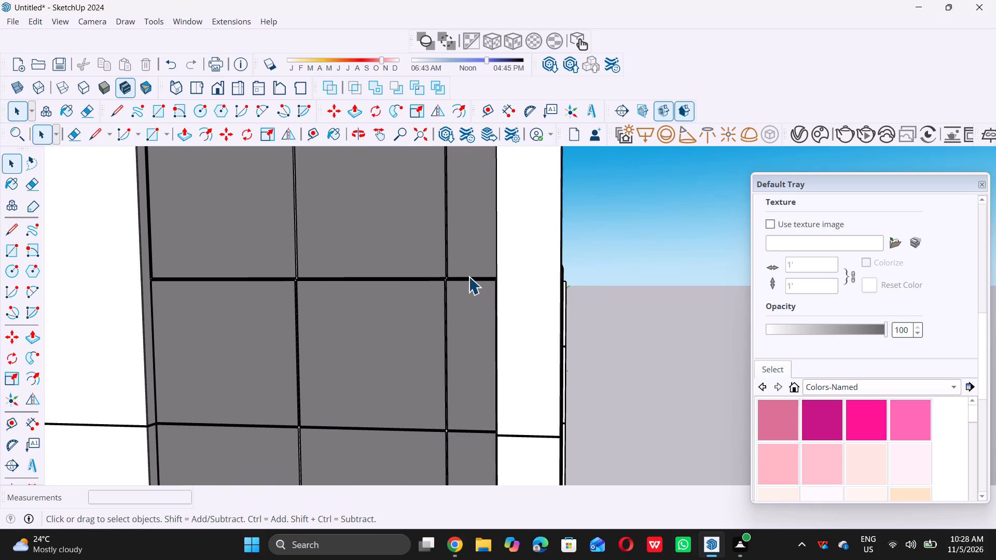
pyautogui.scroll(7, 457, 282)
pyautogui.scroll(-7, 455, 283)
pyautogui.moveTo(459, 298); pyautogui.dragTo(493, 301, button='middle')
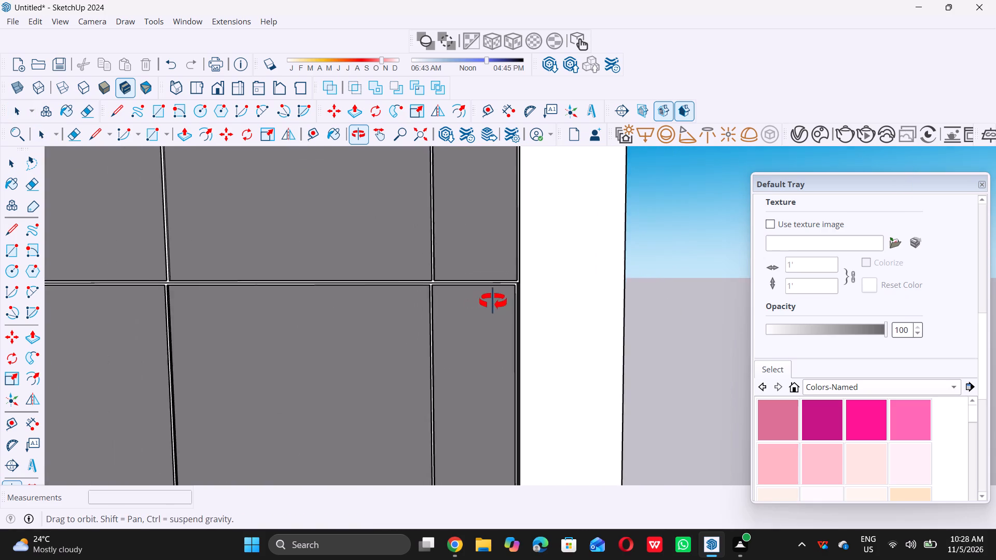
pyautogui.moveTo(493, 301); pyautogui.dragTo(515, 296, button='middle')
pyautogui.scroll(12, 515, 297)
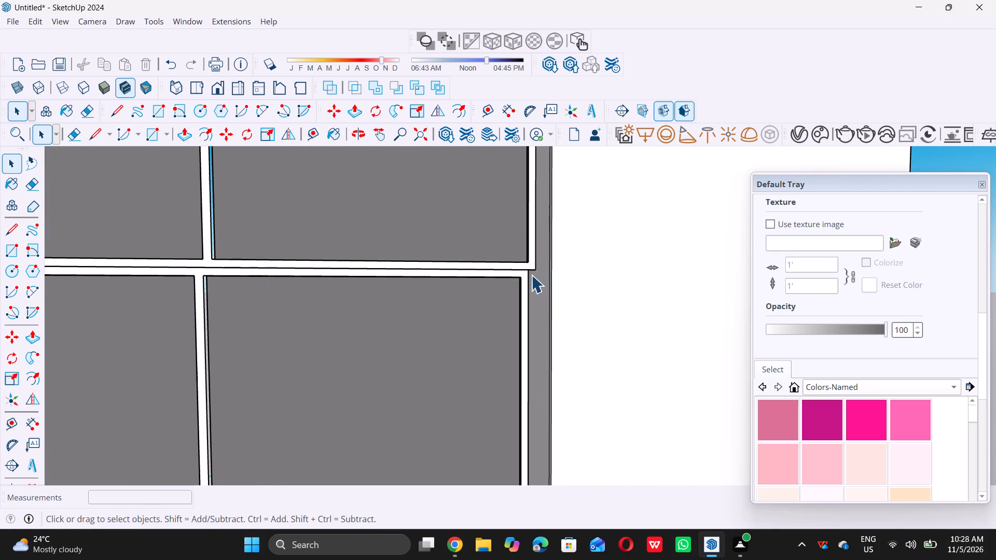
pyautogui.scroll(2, 534, 284)
pyautogui.moveTo(533, 282); pyautogui.dragTo(499, 247, button='middle')
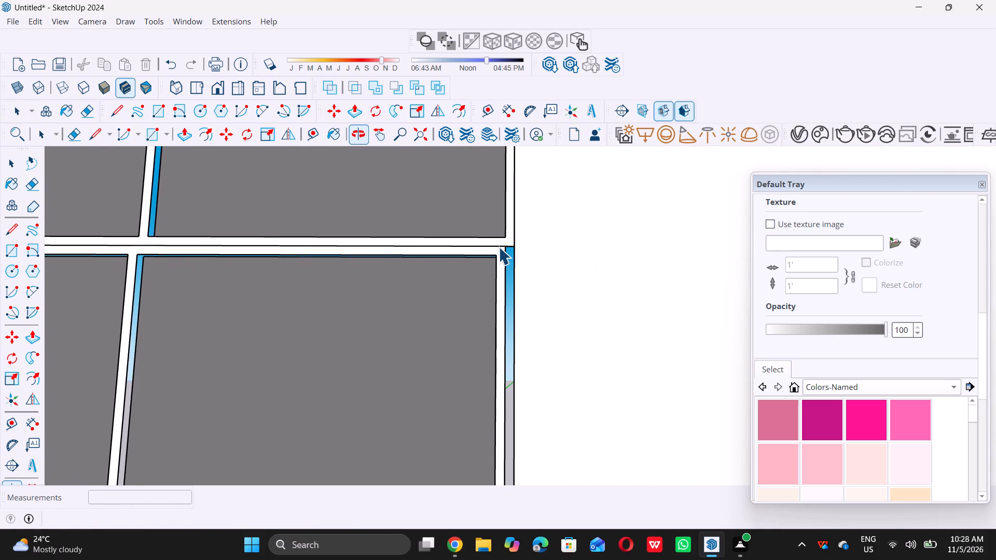
pyautogui.scroll(3, 502, 296)
pyautogui.scroll(-10, 502, 296)
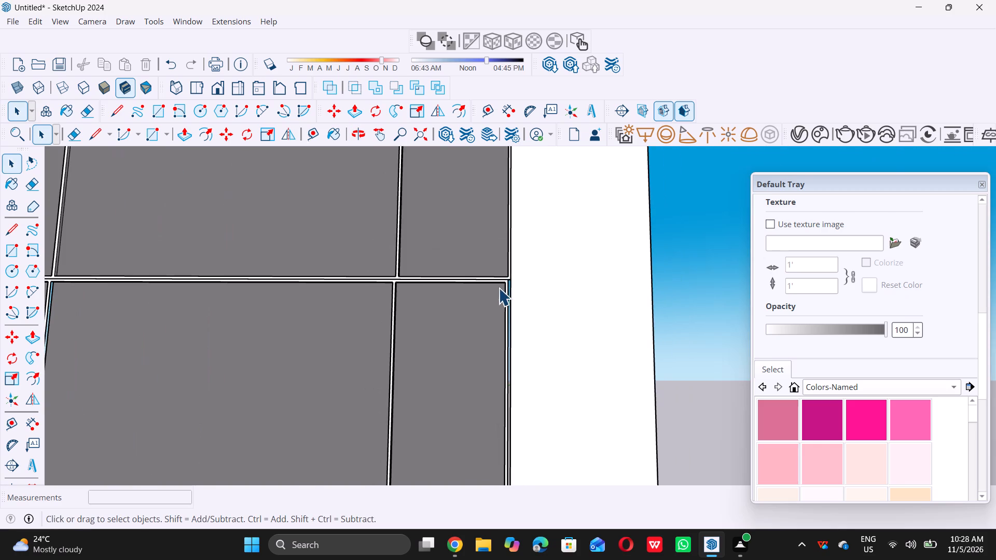
# Move the window below the new copy 1/2" sideways so its top outer corner snaps to the upper window's lower corner, beside the corner column.
pyautogui.scroll(17, 499, 288)
pyautogui.click(519, 282)
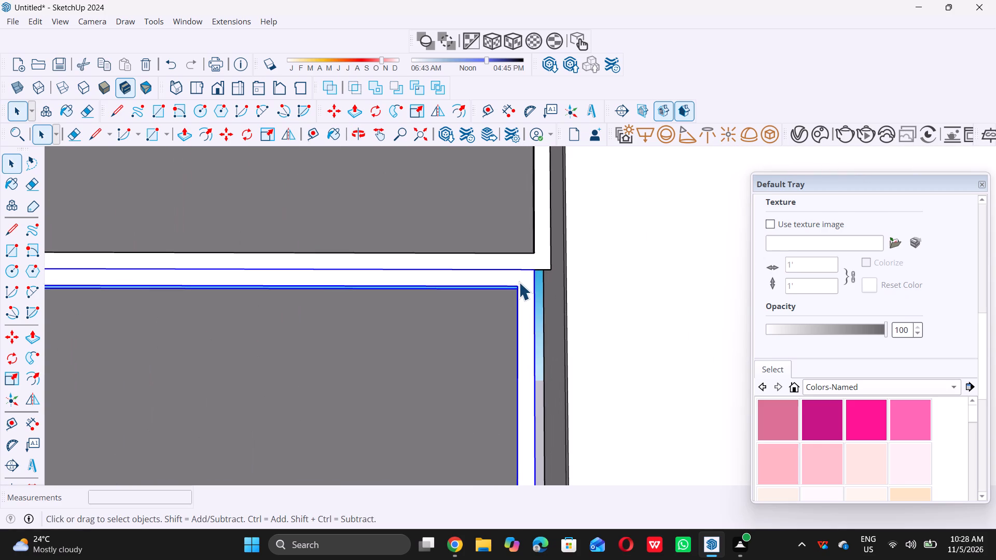
pyautogui.press('m')
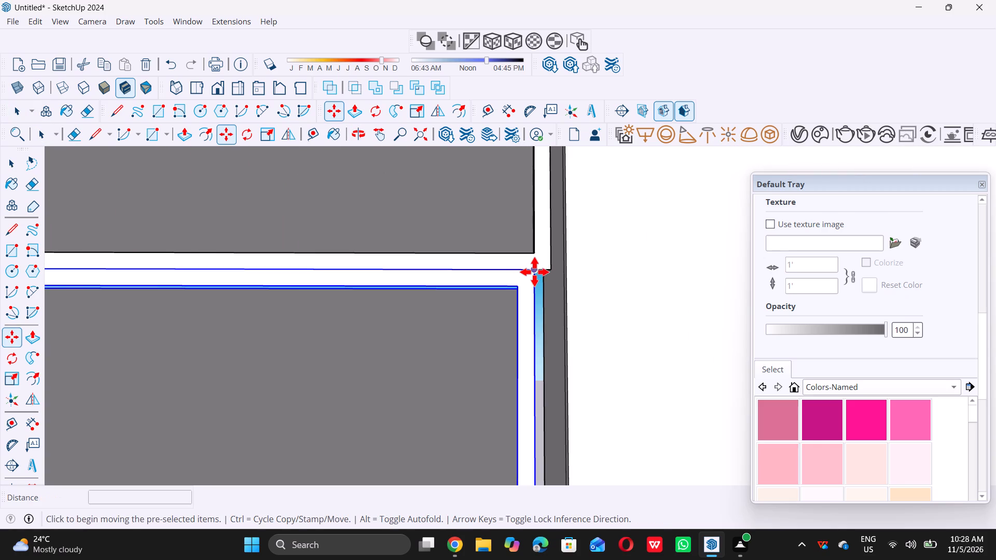
pyautogui.click(533, 268)
pyautogui.click(549, 270)
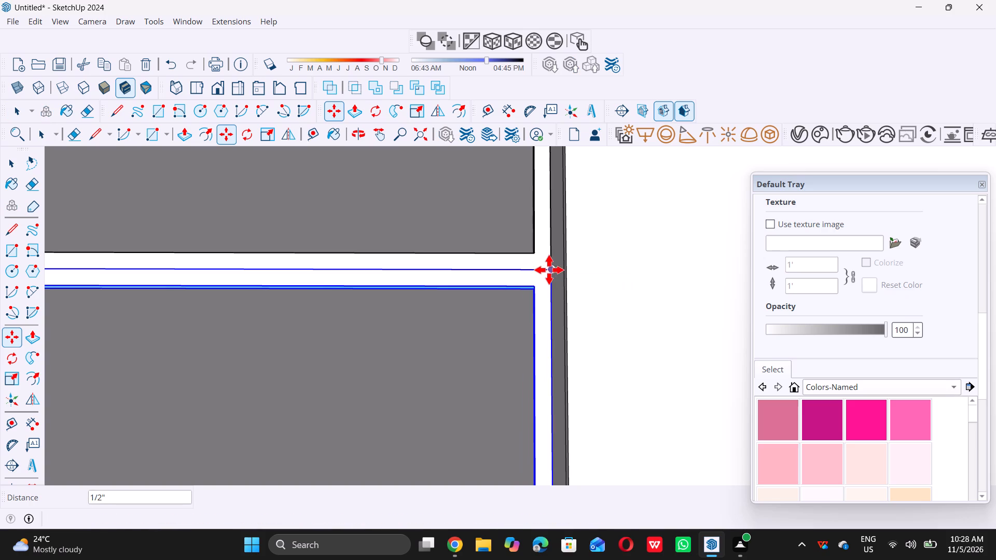
pyautogui.press('space')
pyautogui.scroll(-13, 546, 271)
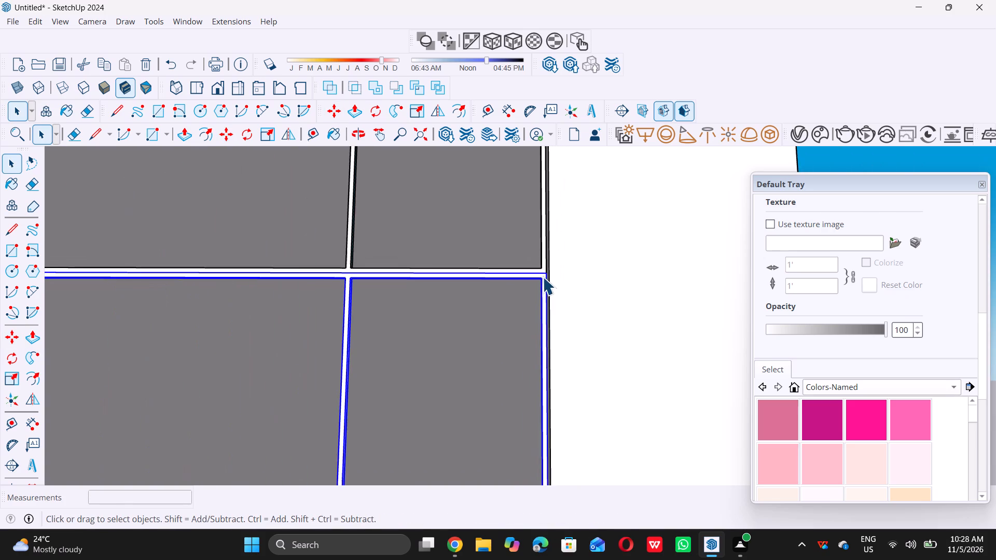
pyautogui.scroll(-20, 543, 277)
pyautogui.scroll(-7, 543, 277)
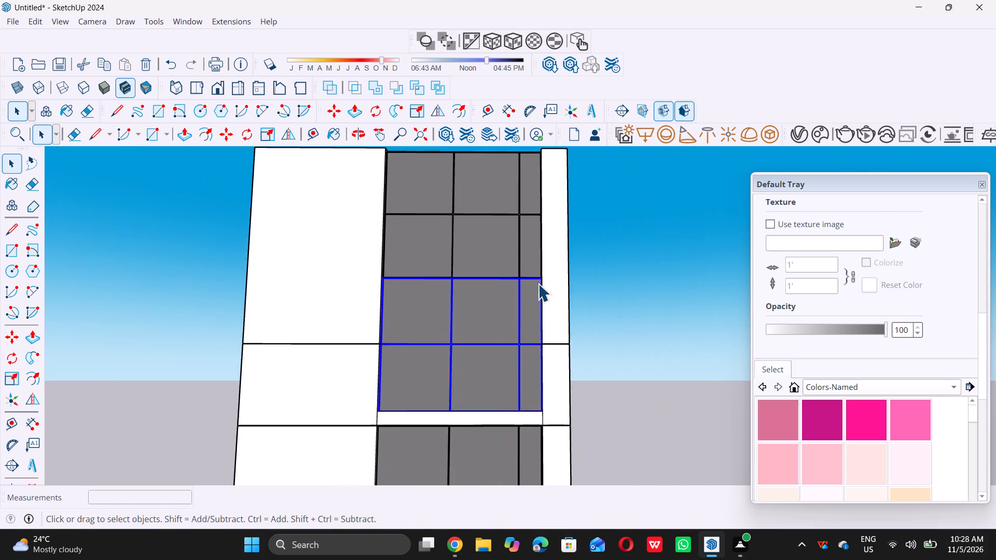
pyautogui.scroll(-1, 538, 284)
pyautogui.doubleClick(656, 272)
# Extrude the top face of the shorter column at the far end of the adjacent window wall upward by 10'.
pyautogui.moveTo(617, 258); pyautogui.dragTo(440, 318, button='middle')
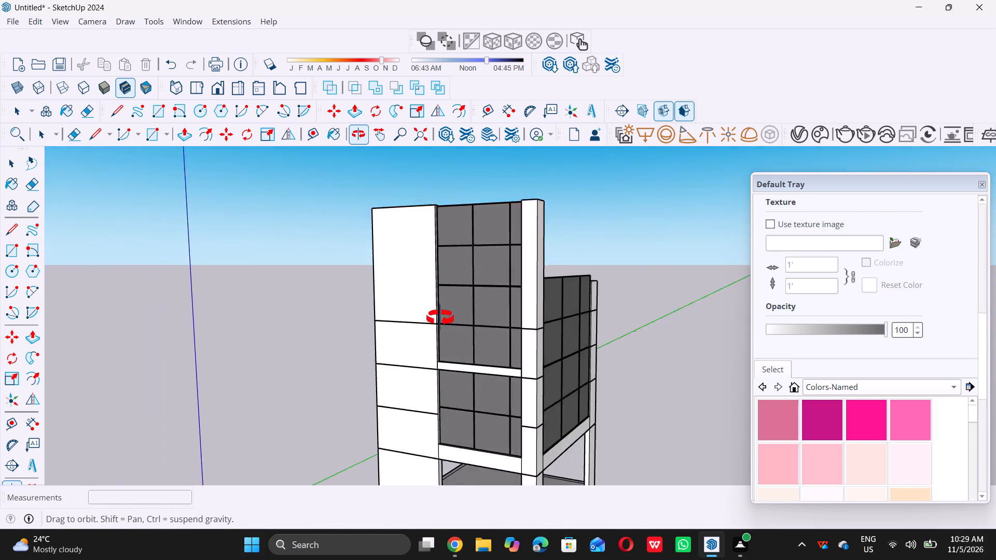
pyautogui.moveTo(440, 318); pyautogui.dragTo(261, 302, button='middle')
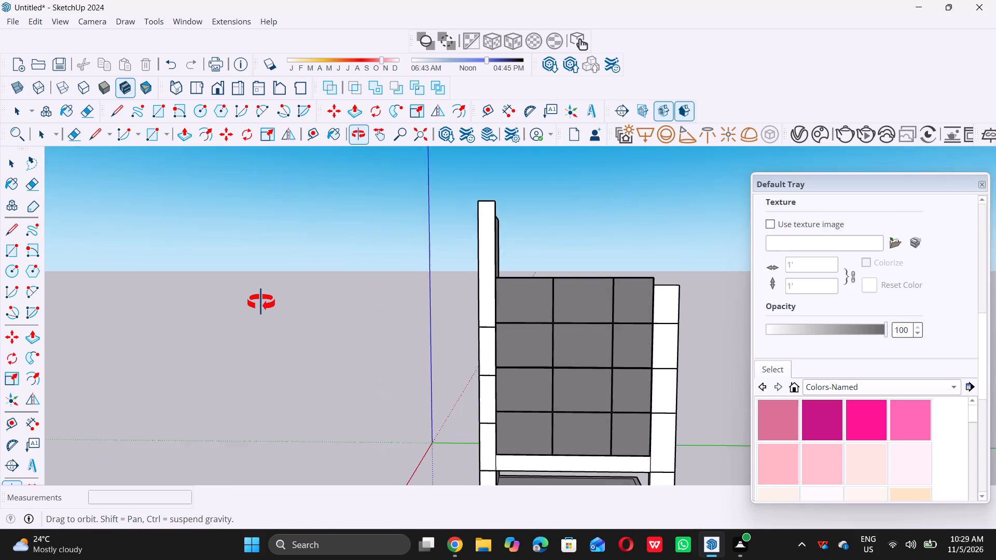
pyautogui.moveTo(261, 302); pyautogui.dragTo(160, 346, button='middle')
pyautogui.scroll(-2, 262, 318)
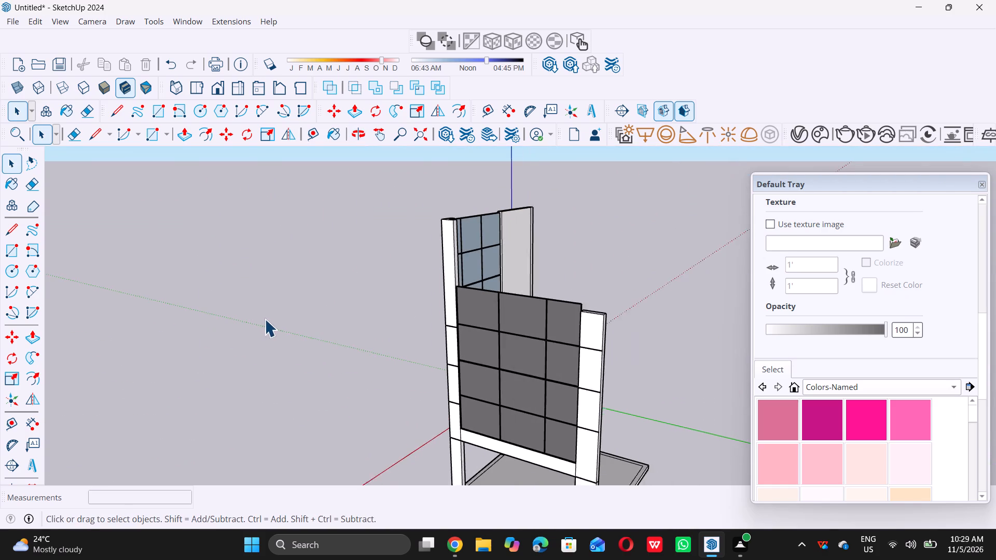
pyautogui.scroll(-2, 265, 319)
pyautogui.moveTo(555, 318); pyautogui.dragTo(541, 347, button='middle')
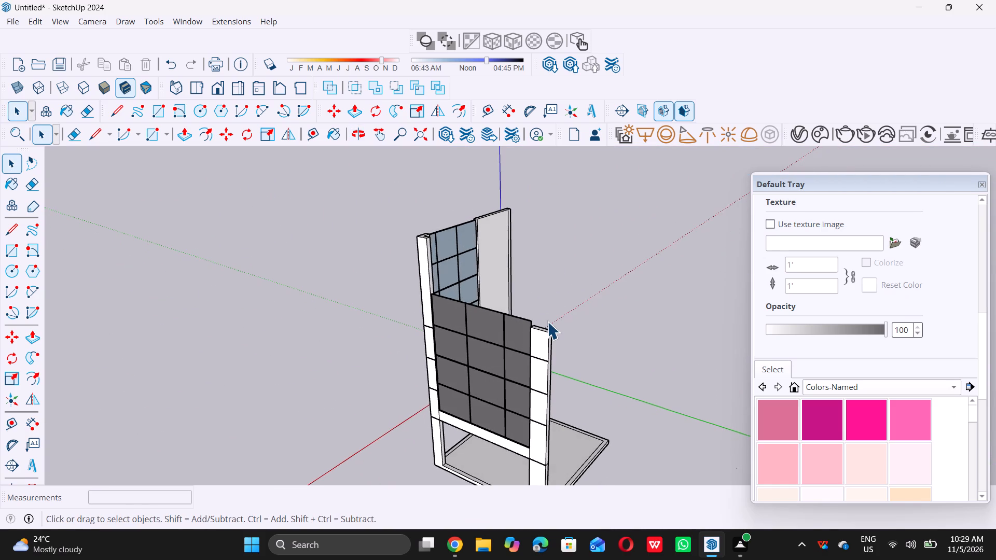
pyautogui.scroll(7, 547, 321)
pyautogui.moveTo(531, 346); pyautogui.dragTo(528, 371, button='middle')
pyautogui.scroll(4, 527, 373)
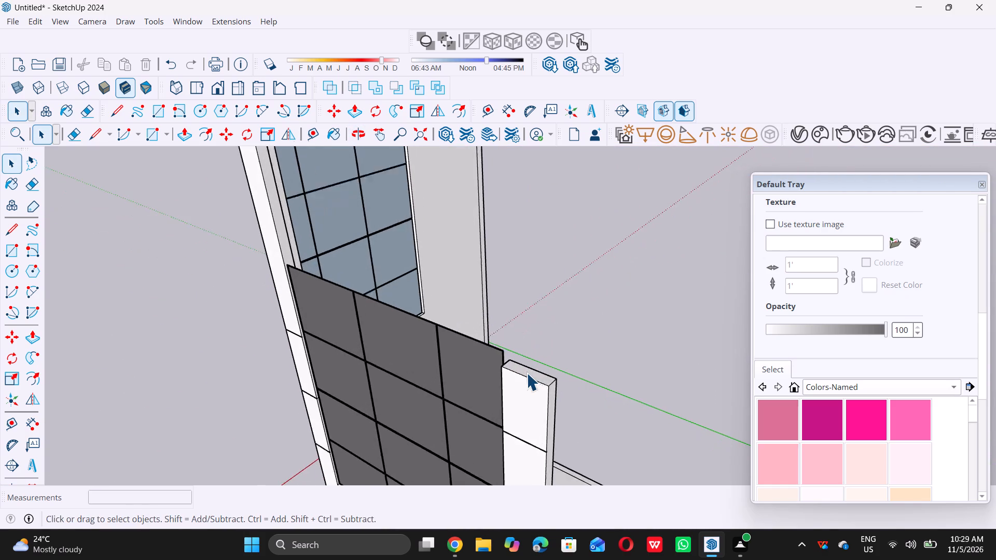
pyautogui.scroll(1, 527, 373)
pyautogui.click(542, 376)
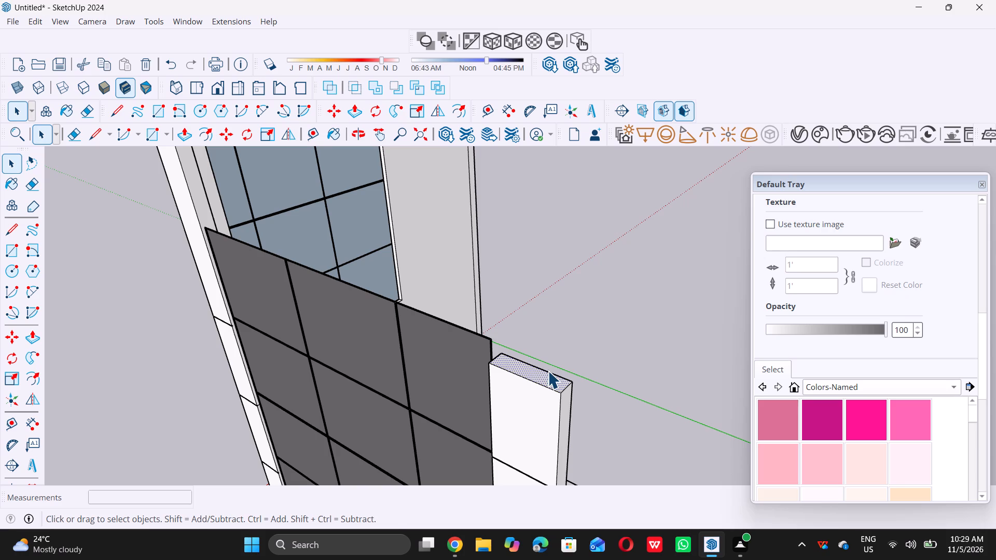
pyautogui.press('p')
pyautogui.click(550, 371)
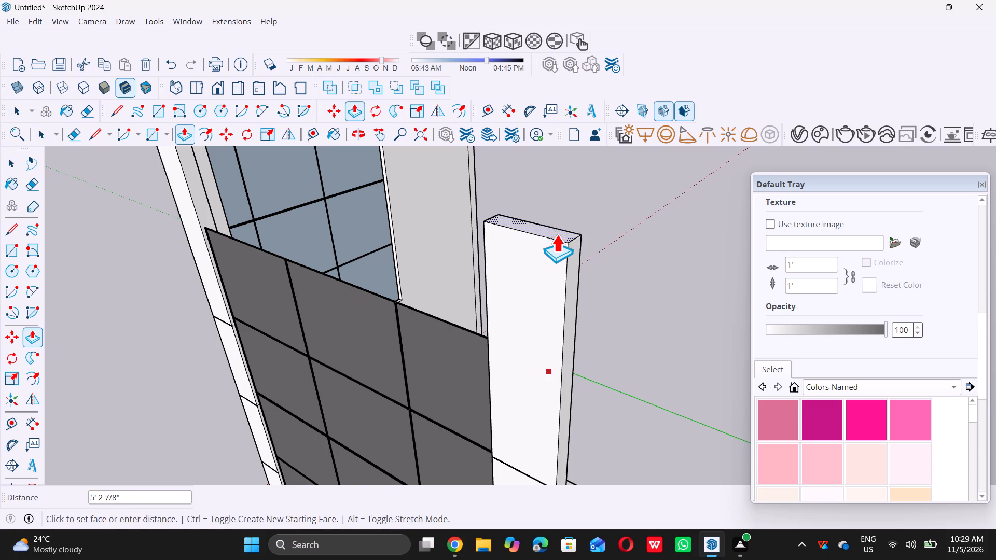
pyautogui.write("10'")
pyautogui.press('Return')
pyautogui.press('space')
# Copy the adjacent wall's upper six-pane window 10' 11 1/2" upward, snapping its lower corner to the original's top corner beside the corner column.
pyautogui.scroll(-19, 557, 243)
pyautogui.moveTo(545, 331); pyautogui.dragTo(572, 285, button='middle')
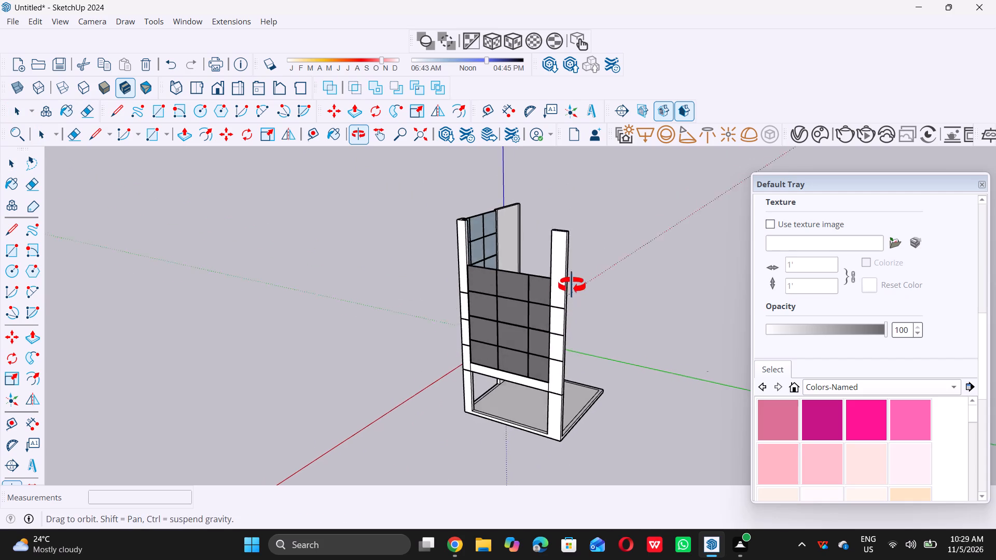
pyautogui.moveTo(572, 285); pyautogui.dragTo(631, 257, button='middle')
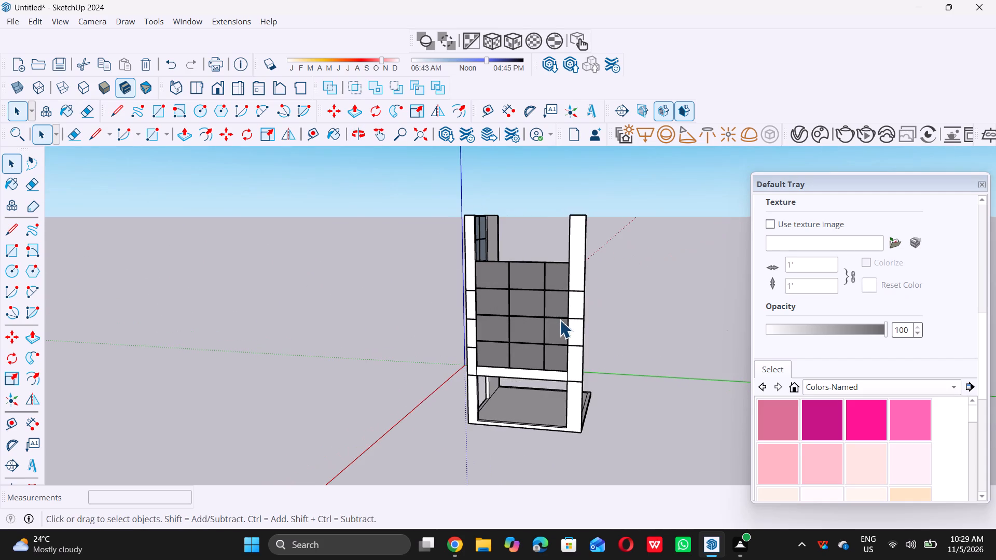
pyautogui.scroll(10, 559, 320)
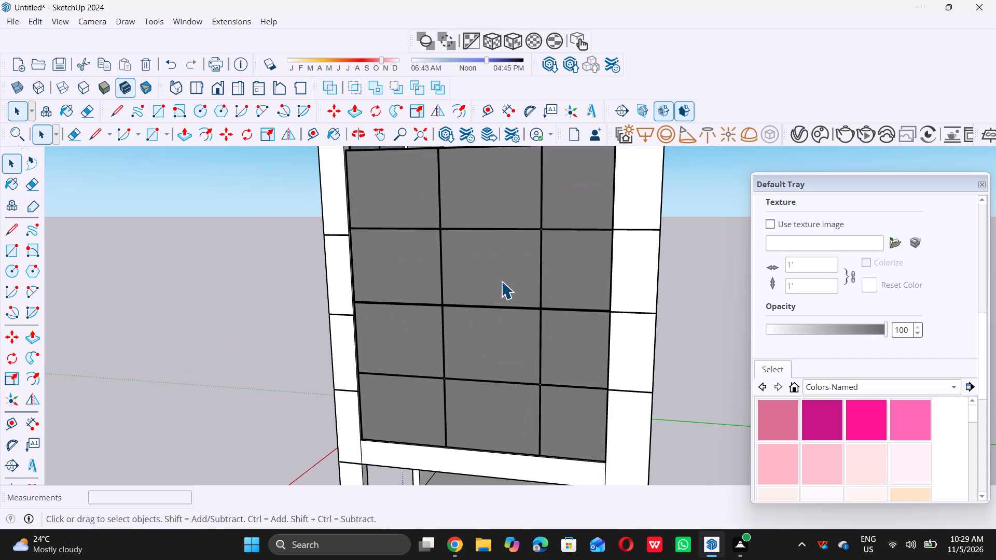
pyautogui.click(501, 280)
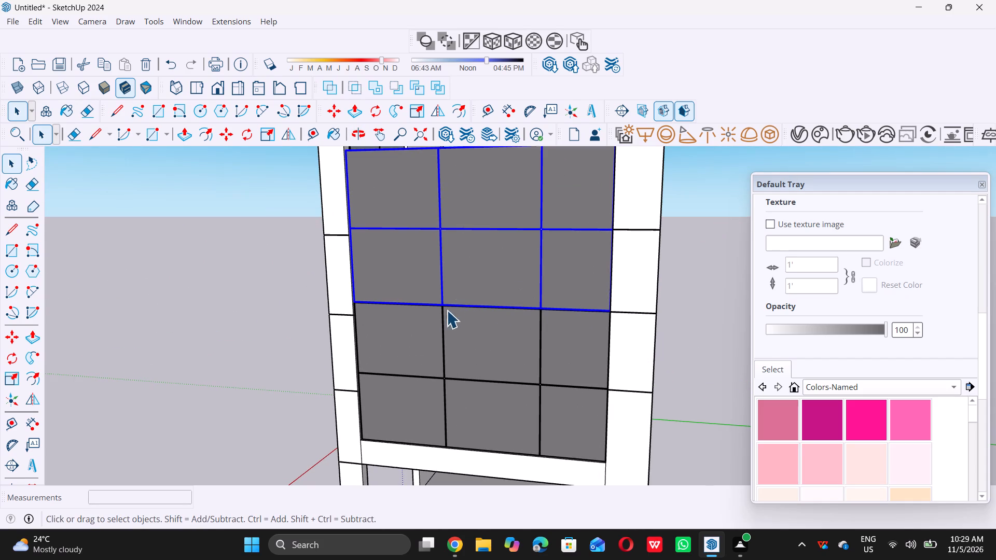
pyautogui.scroll(6, 400, 308)
pyautogui.scroll(12, 320, 296)
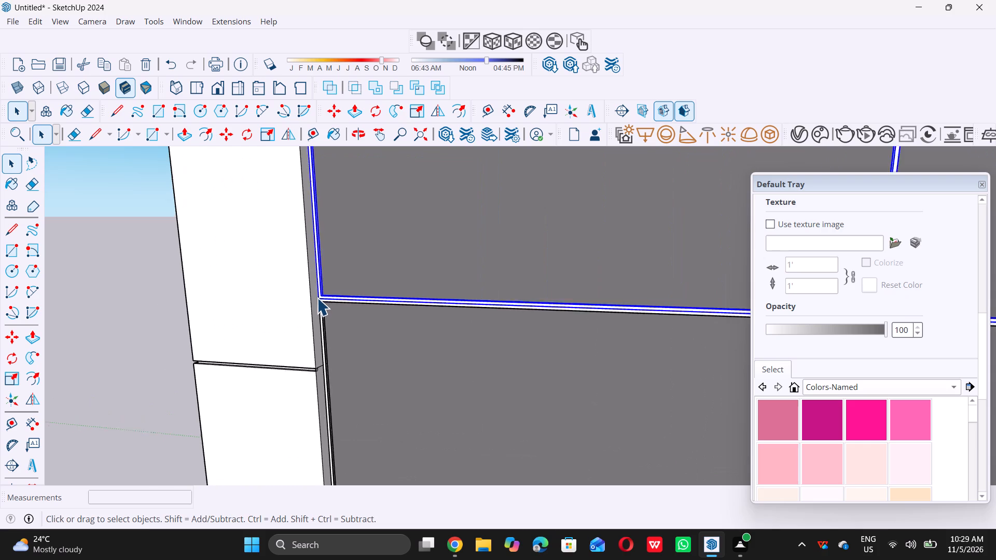
pyautogui.scroll(11, 317, 298)
pyautogui.press('m')
pyautogui.scroll(3, 321, 296)
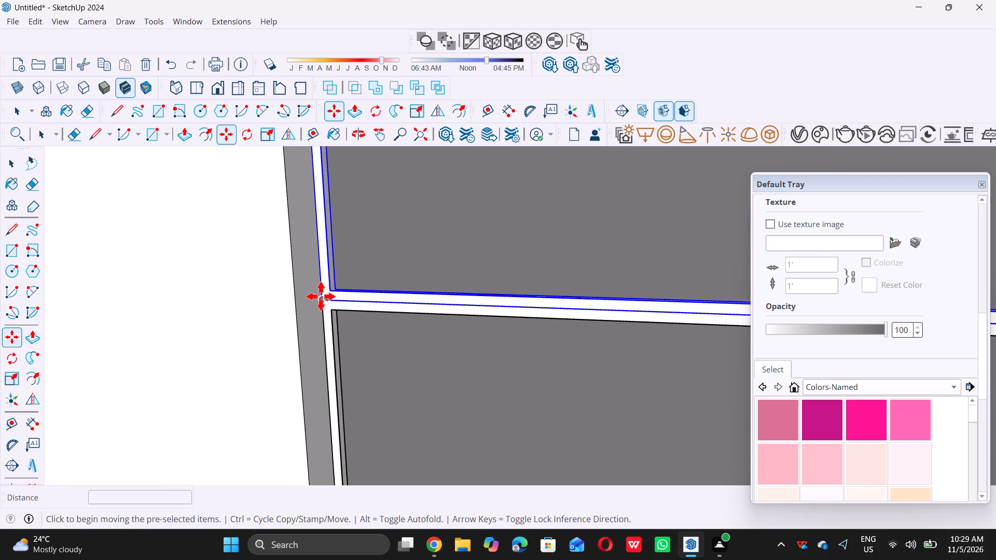
pyautogui.scroll(3, 321, 296)
pyautogui.click(320, 298)
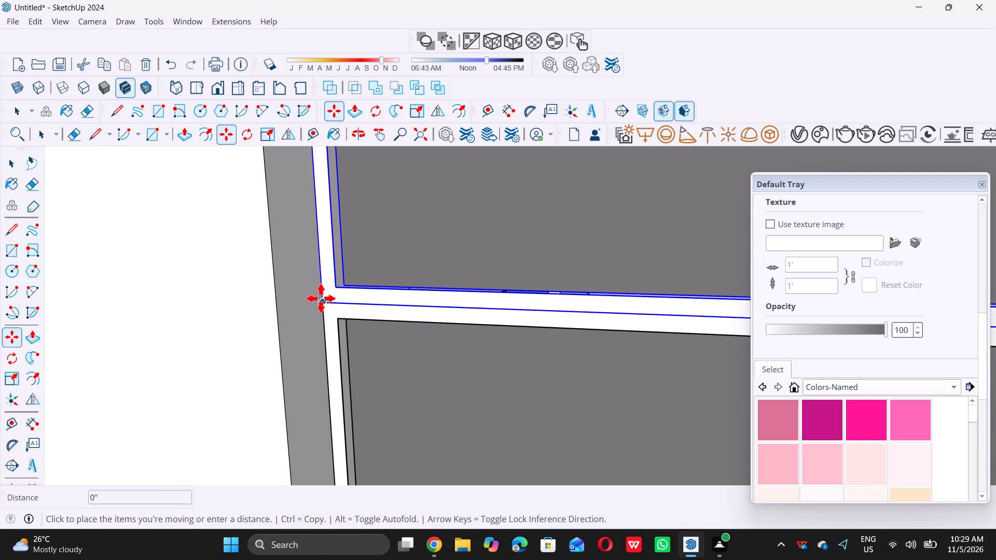
pyautogui.scroll(-18, 339, 275)
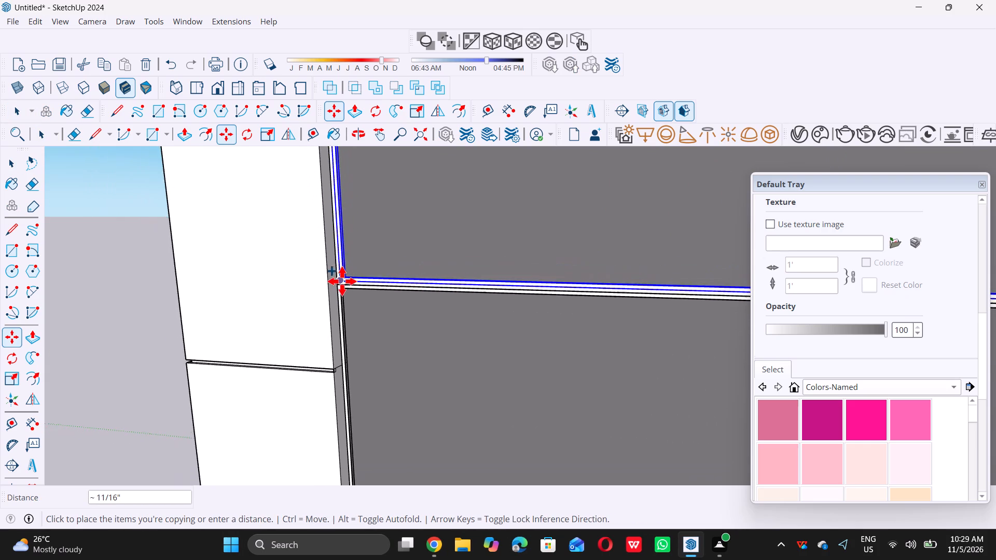
pyautogui.scroll(-20, 342, 281)
pyautogui.scroll(-8, 342, 281)
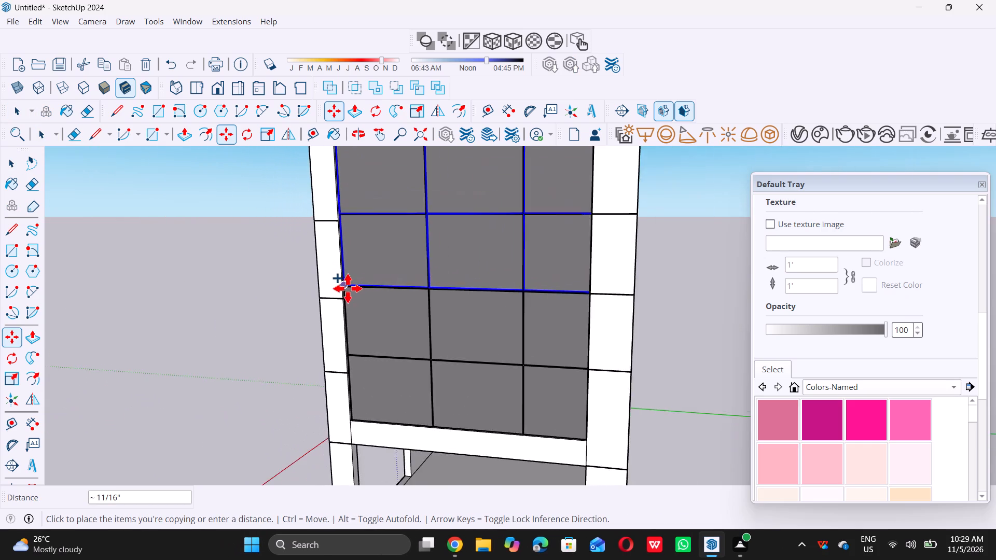
pyautogui.scroll(-7, 348, 288)
pyautogui.scroll(5, 354, 213)
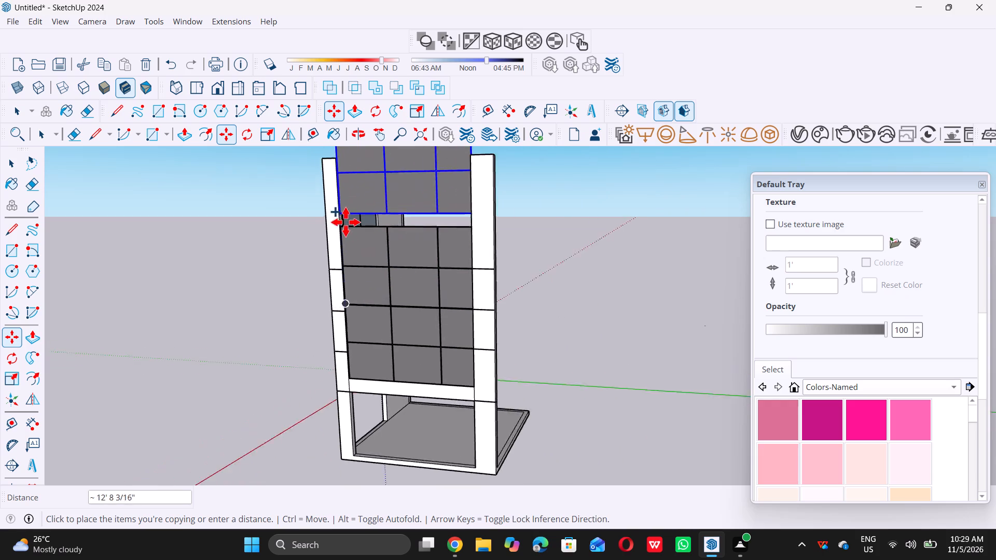
pyautogui.scroll(17, 345, 222)
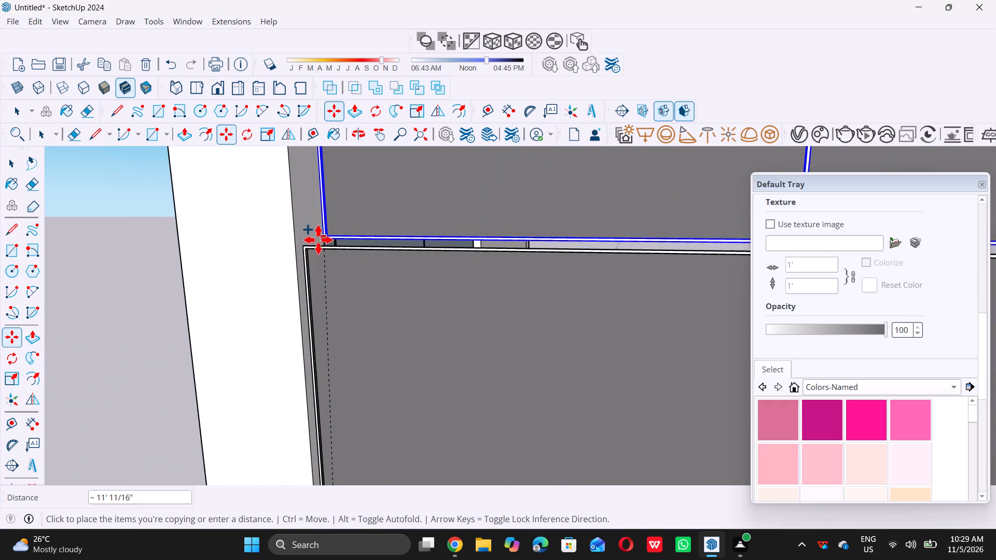
pyautogui.scroll(10, 314, 240)
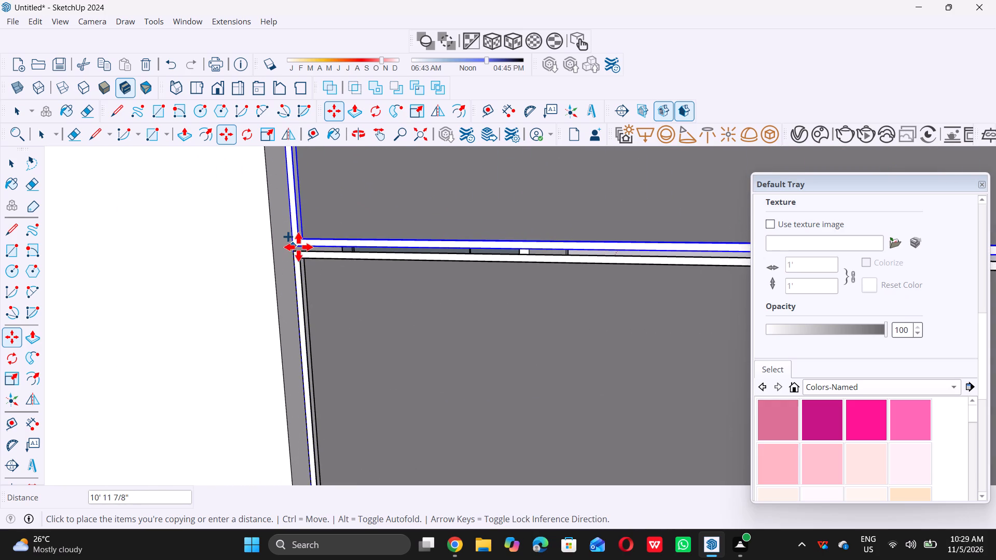
pyautogui.scroll(6, 297, 250)
pyautogui.click(297, 252)
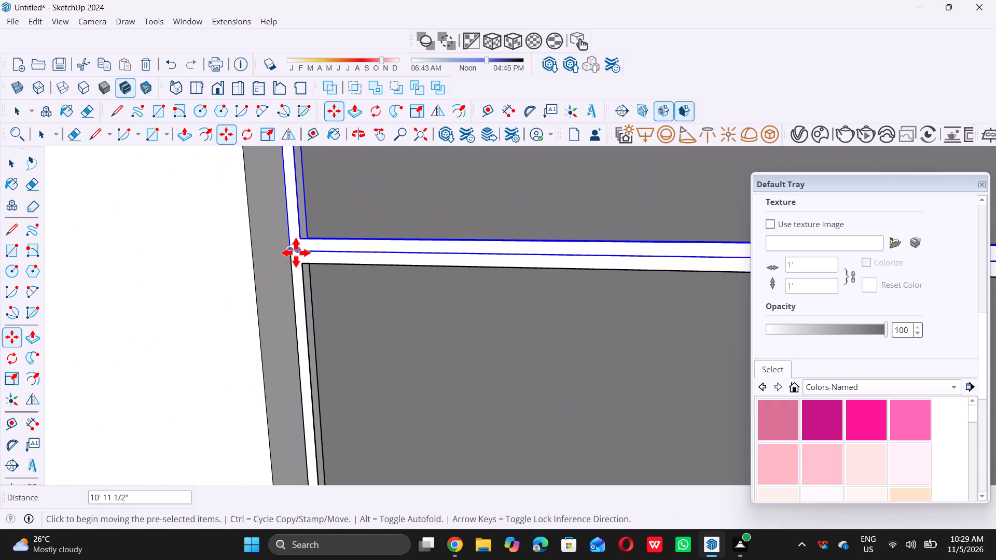
pyautogui.press('space')
pyautogui.scroll(-20, 309, 264)
pyautogui.scroll(-7, 309, 264)
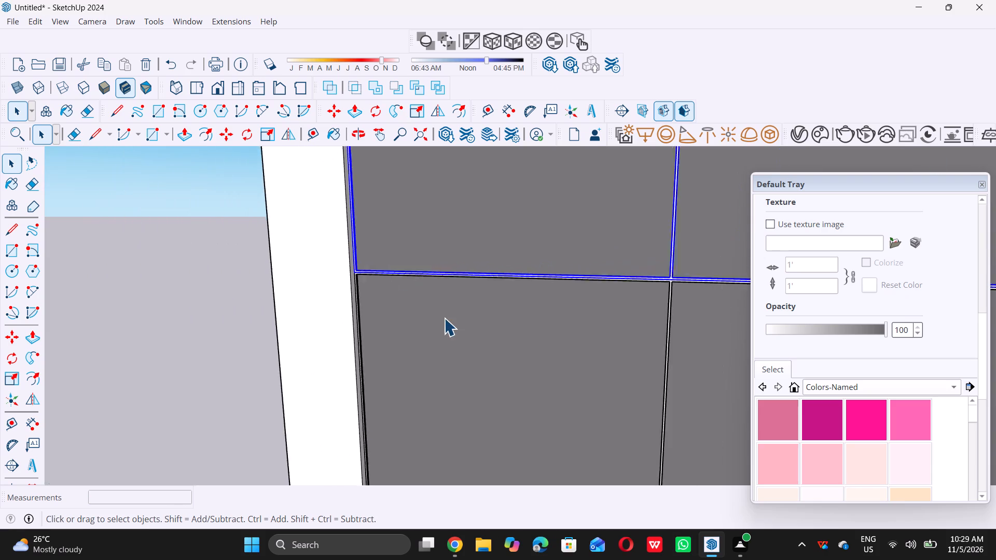
# Draw two parallel lines about 4 3/4" long across the wide column's inner side face, level with the joint between the top two windows.
pyautogui.scroll(-20, 444, 318)
pyautogui.scroll(-1, 444, 318)
pyautogui.click(315, 348)
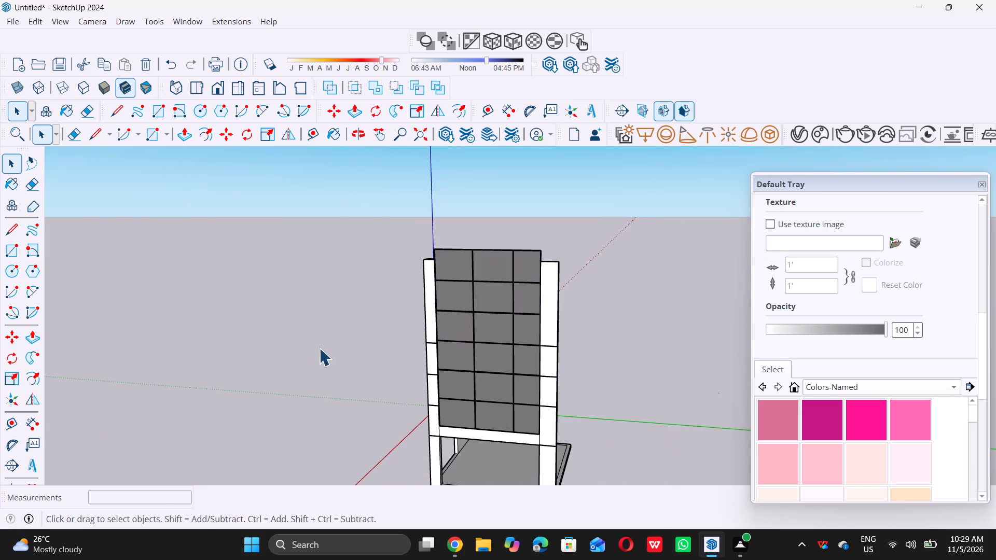
pyautogui.moveTo(384, 351); pyautogui.dragTo(700, 319, button='middle')
pyautogui.scroll(-4, 611, 293)
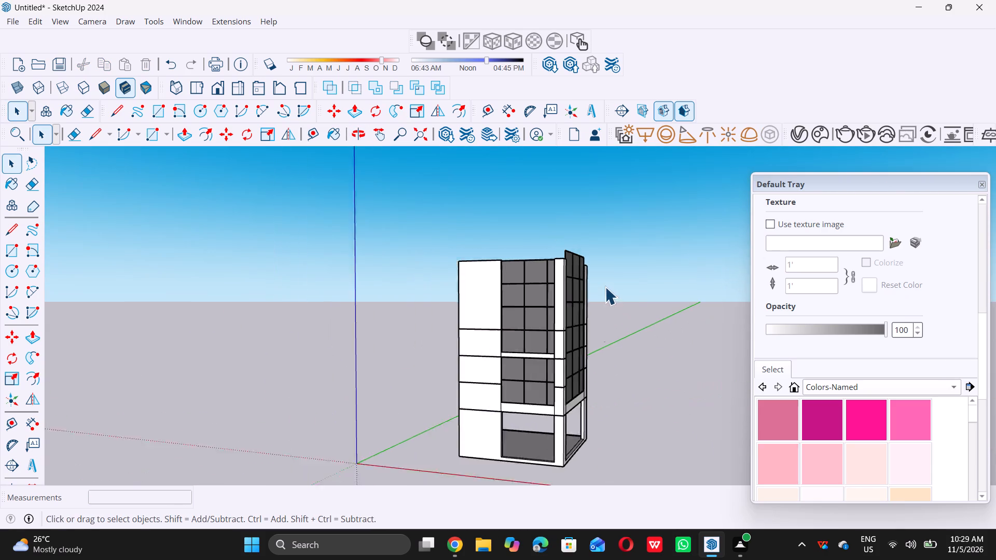
pyautogui.scroll(-6, 605, 287)
pyautogui.moveTo(566, 275); pyautogui.dragTo(613, 285, button='middle')
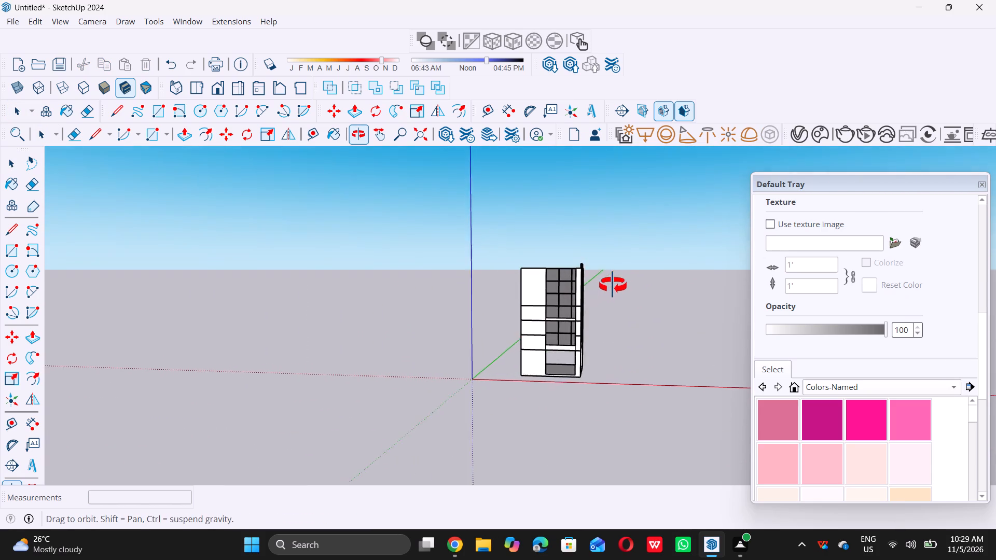
pyautogui.moveTo(613, 285); pyautogui.dragTo(616, 285, button='middle')
pyautogui.middleClick(616, 285)
pyautogui.scroll(7, 527, 272)
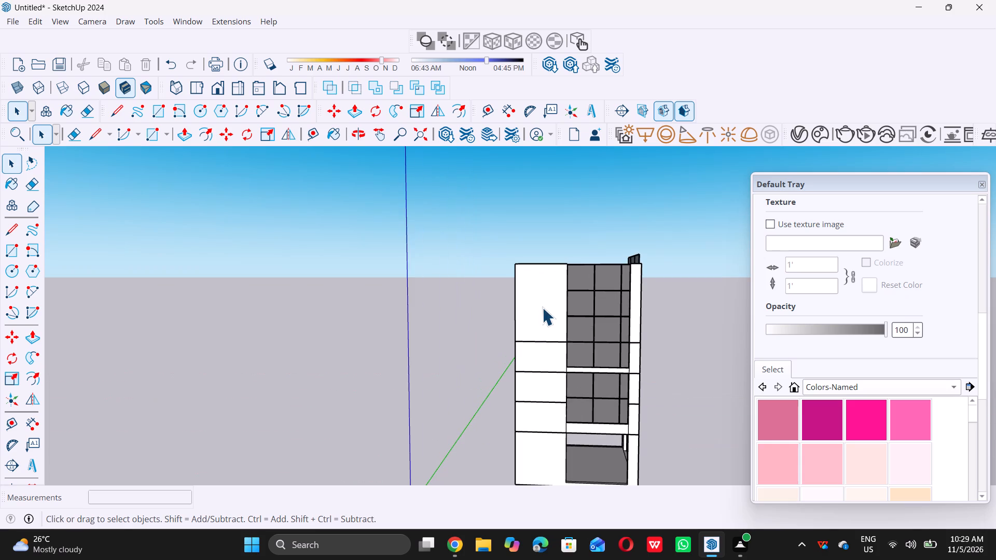
pyautogui.moveTo(549, 321); pyautogui.dragTo(486, 327, button='middle')
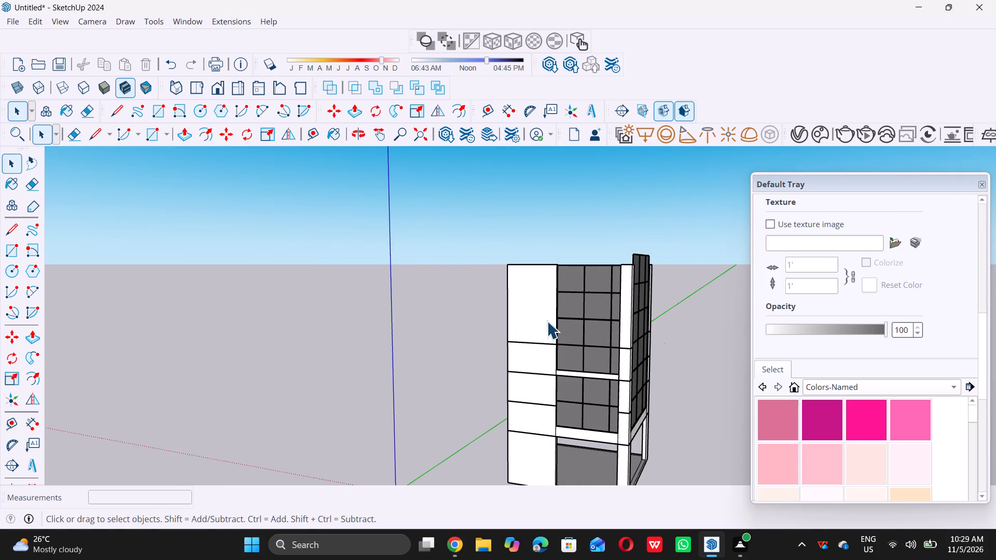
pyautogui.moveTo(547, 320); pyautogui.dragTo(507, 325, button='middle')
pyautogui.scroll(12, 552, 317)
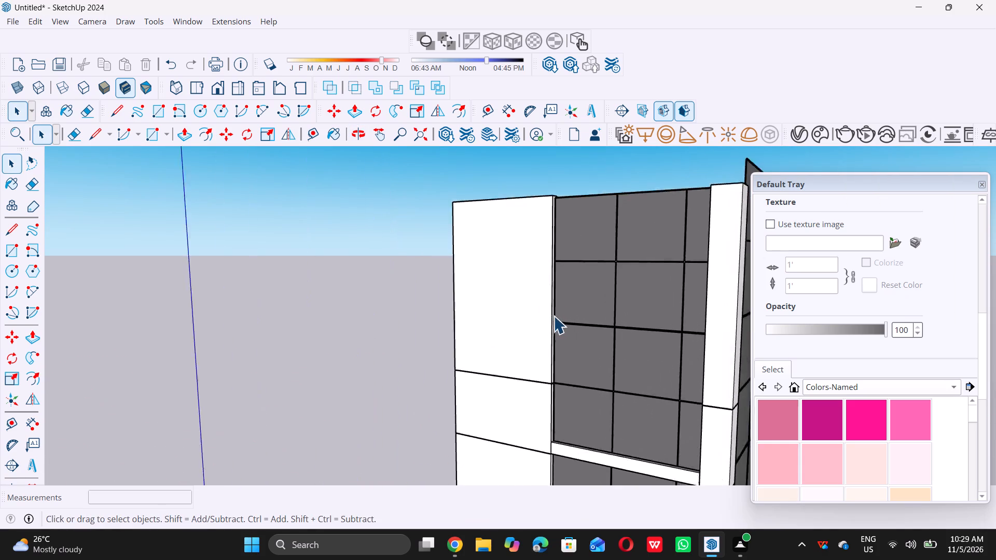
pyautogui.scroll(10, 554, 316)
pyautogui.moveTo(548, 335); pyautogui.dragTo(527, 335, button='middle')
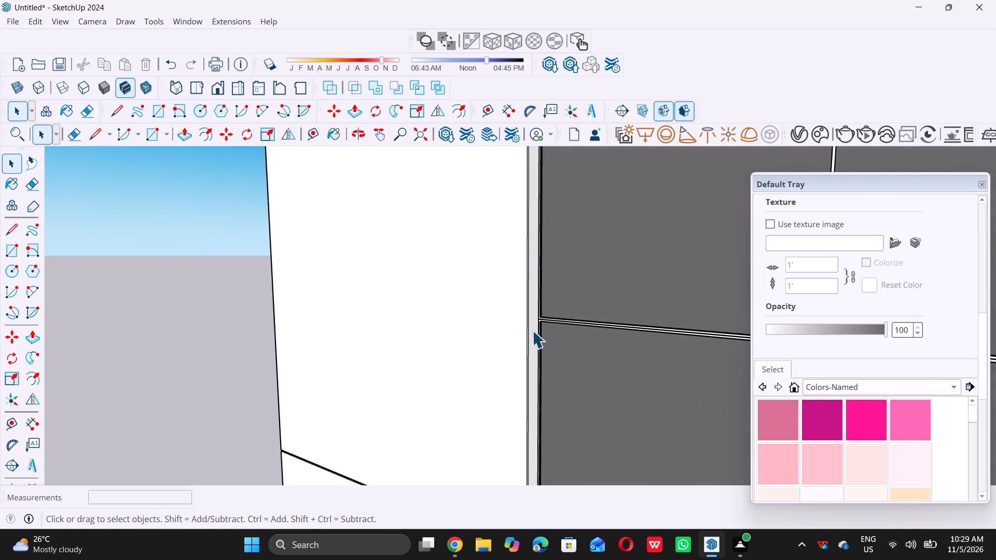
pyautogui.scroll(17, 532, 329)
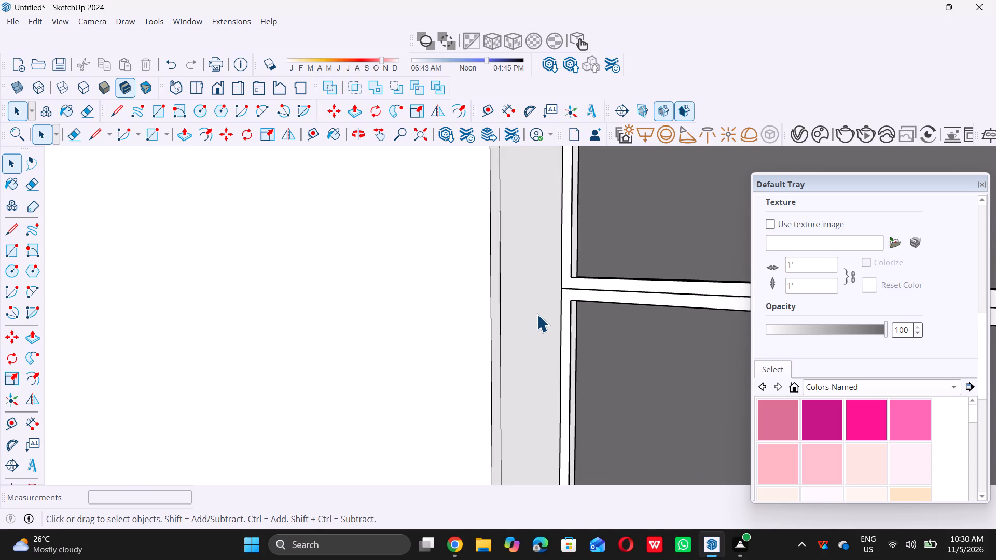
pyautogui.scroll(1, 537, 314)
pyautogui.press('l')
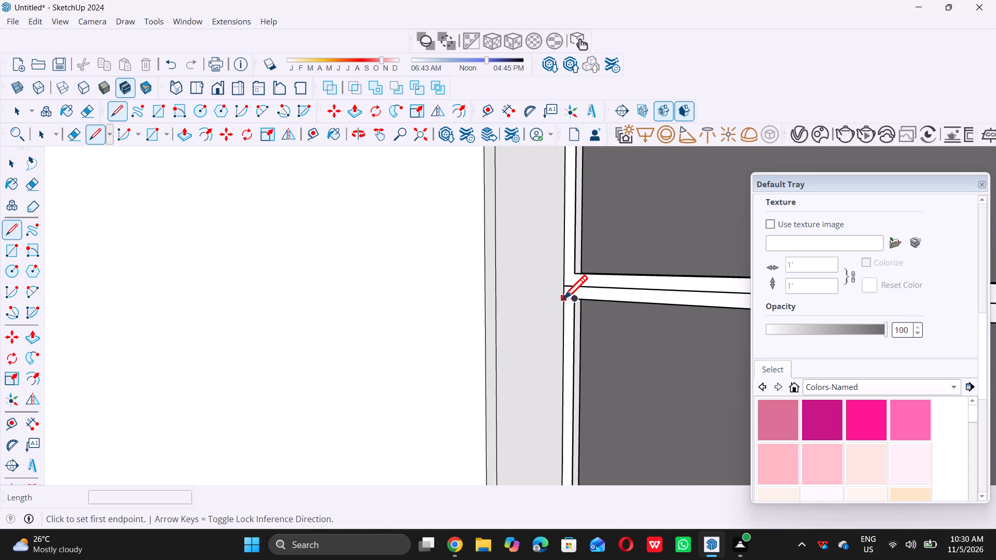
pyautogui.click(563, 299)
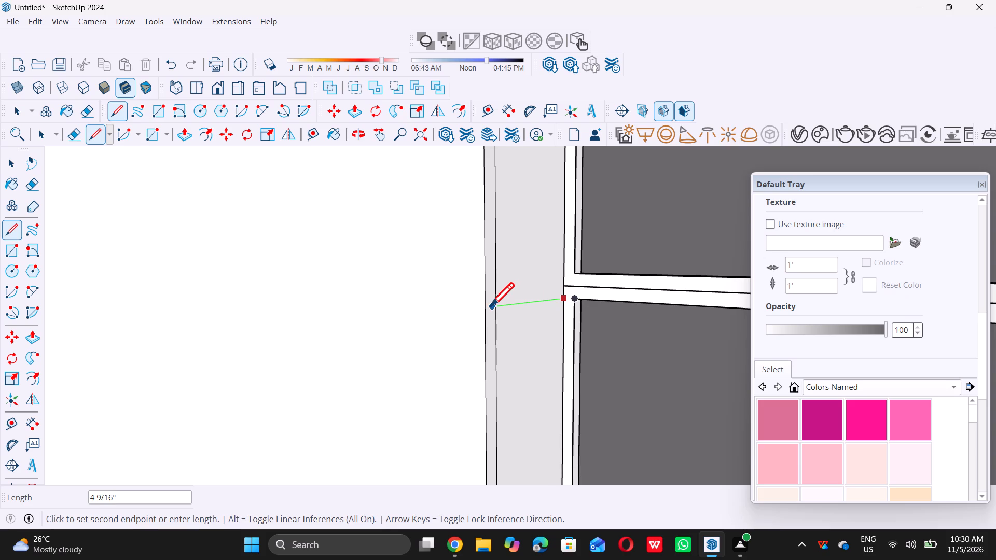
pyautogui.click(488, 307)
pyautogui.scroll(5, 561, 289)
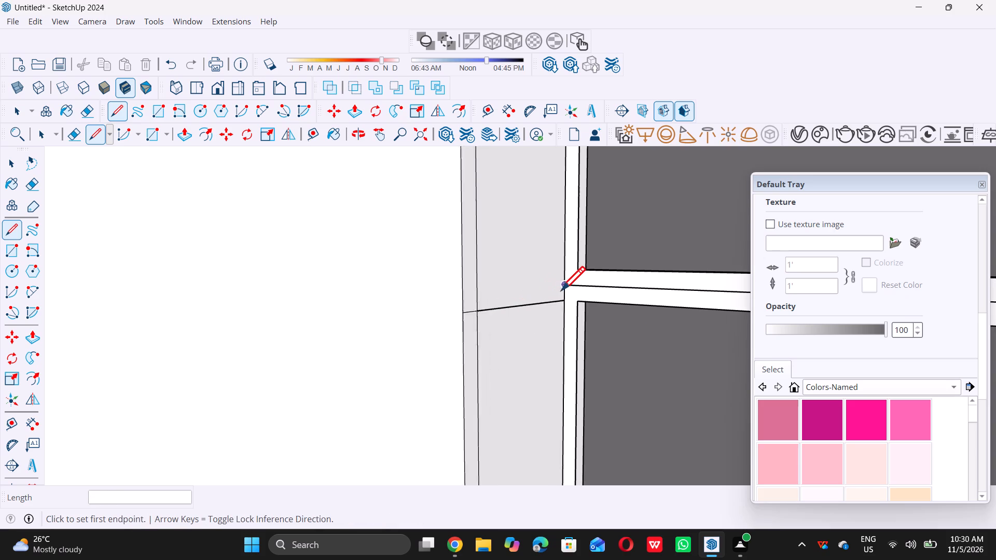
pyautogui.doubleClick(566, 283)
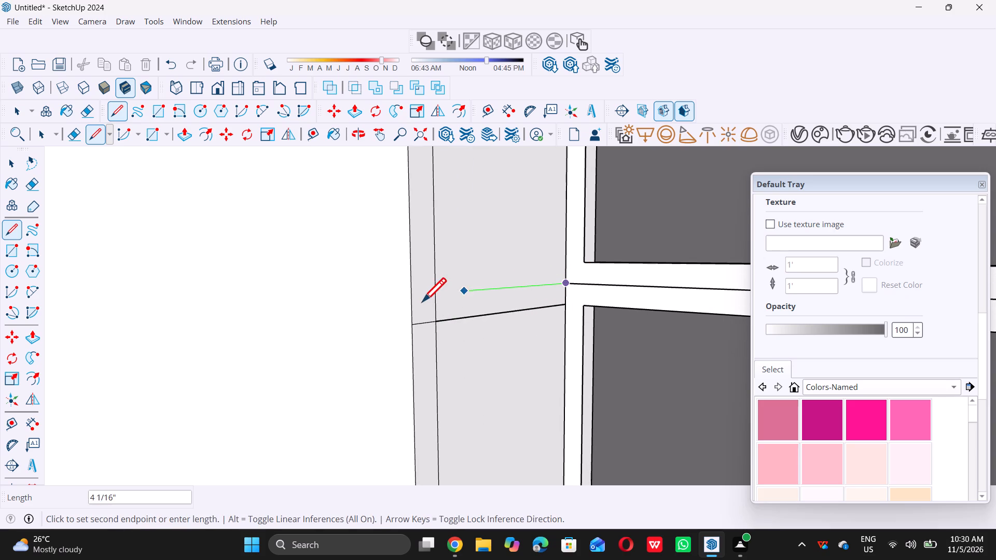
pyautogui.click(413, 299)
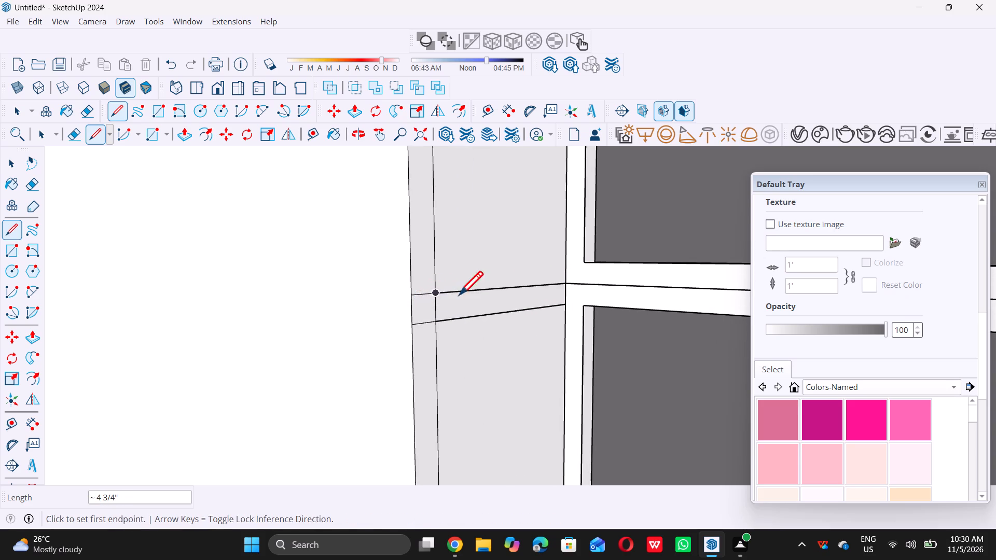
# Draw a 10' line across the wide column's front face, starting from the outer end of the upper side line.
pyautogui.scroll(-20, 460, 294)
pyautogui.scroll(-11, 460, 294)
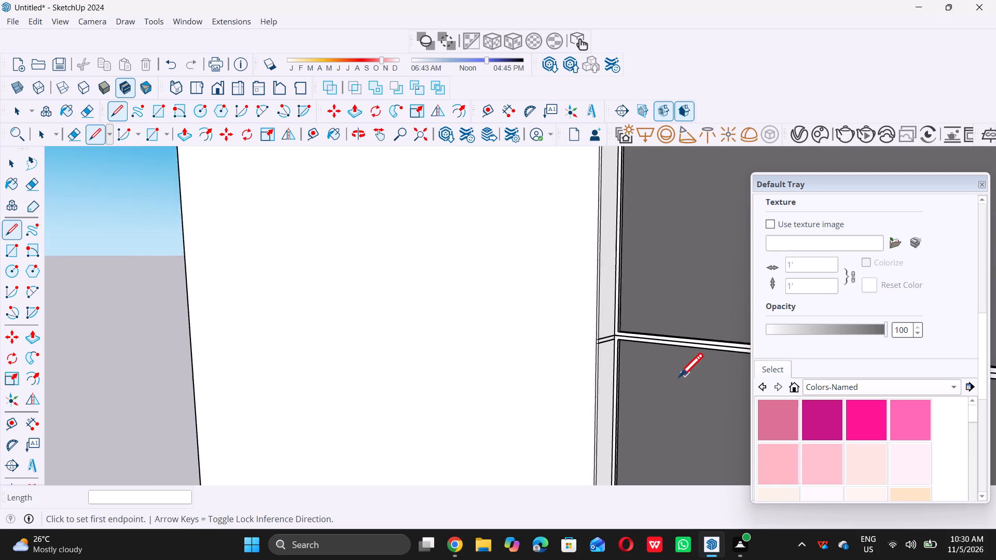
pyautogui.moveTo(486, 403); pyautogui.dragTo(531, 395, button='middle')
pyautogui.middleClick(531, 395)
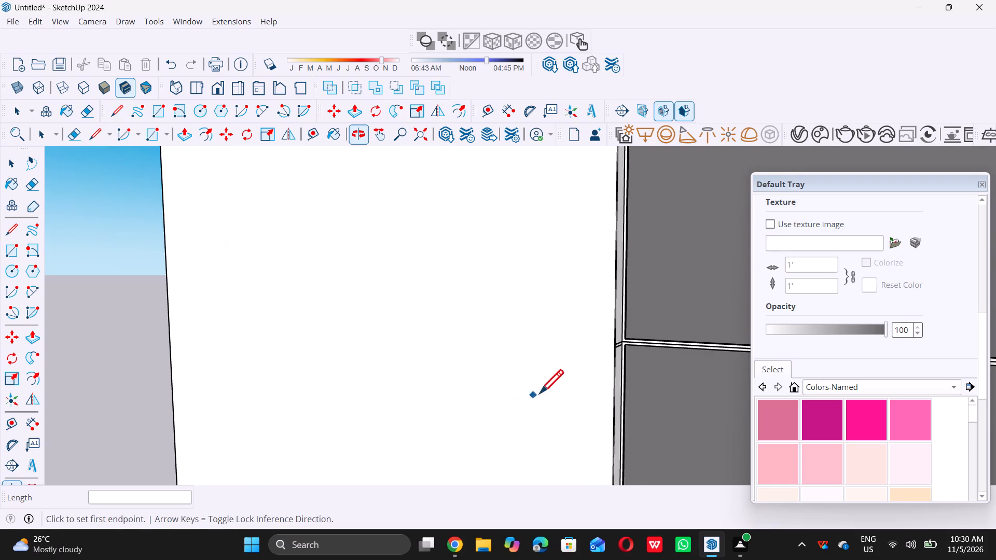
pyautogui.scroll(6, 593, 361)
pyautogui.scroll(19, 629, 328)
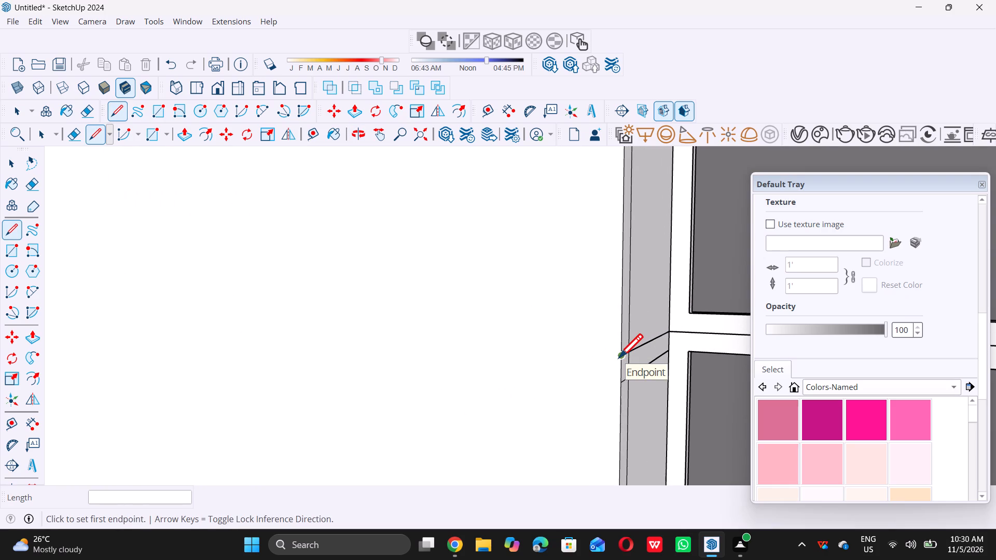
pyautogui.click(619, 357)
pyautogui.scroll(-12, 619, 357)
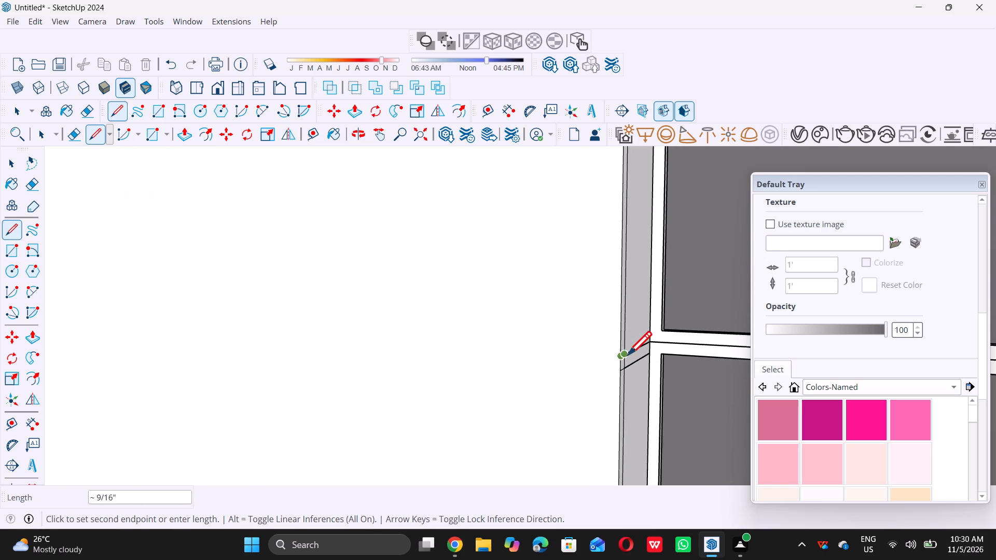
pyautogui.scroll(-18, 628, 355)
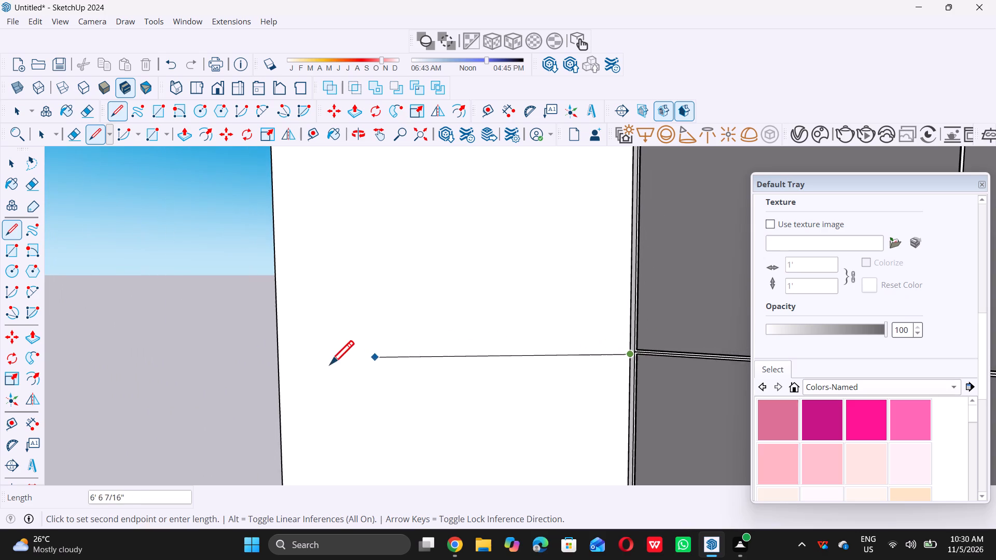
pyautogui.click(278, 330)
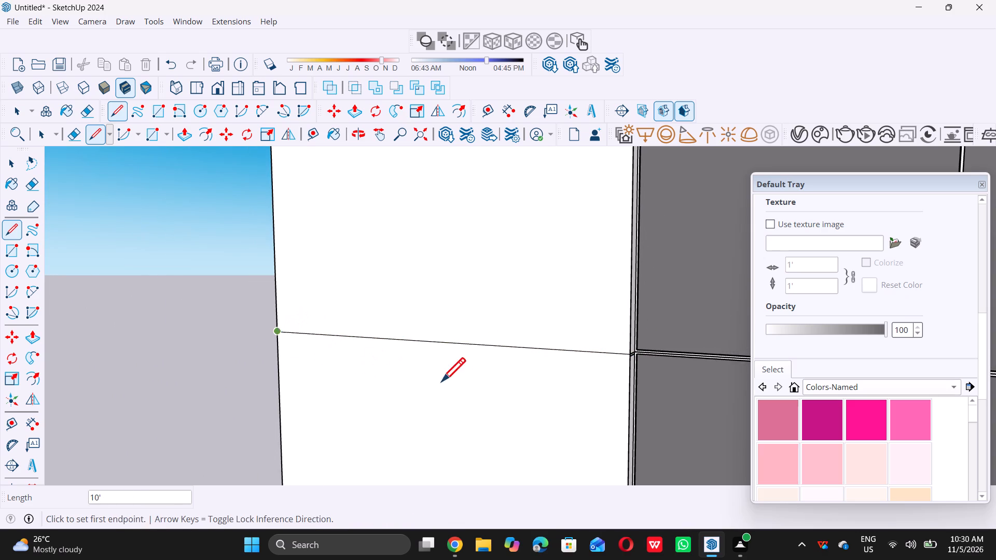
# Draw a second 10' line across the wide column's front face from the lower side line's outer end, parallel to the first.
pyautogui.moveTo(463, 387); pyautogui.dragTo(366, 380, button='middle')
pyautogui.scroll(6, 566, 348)
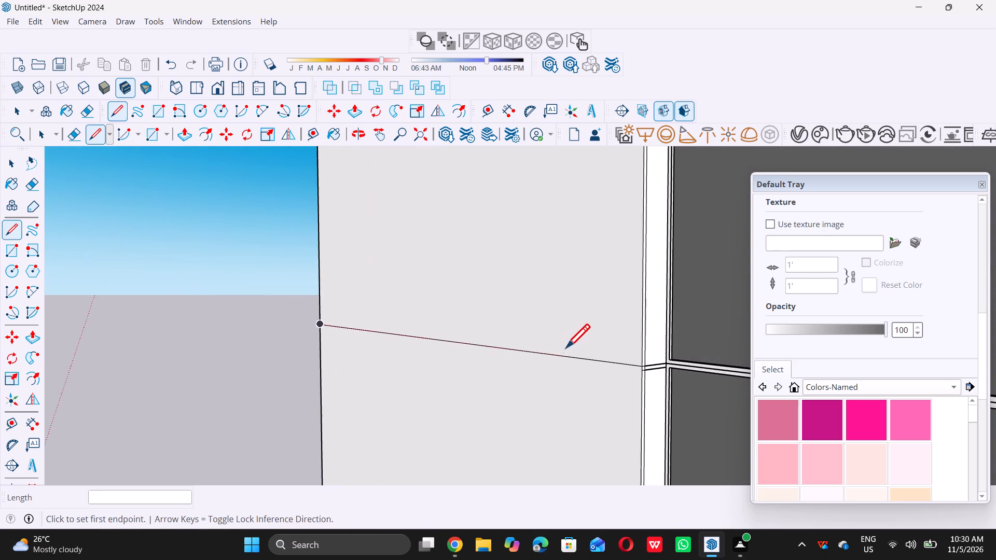
pyautogui.scroll(14, 633, 375)
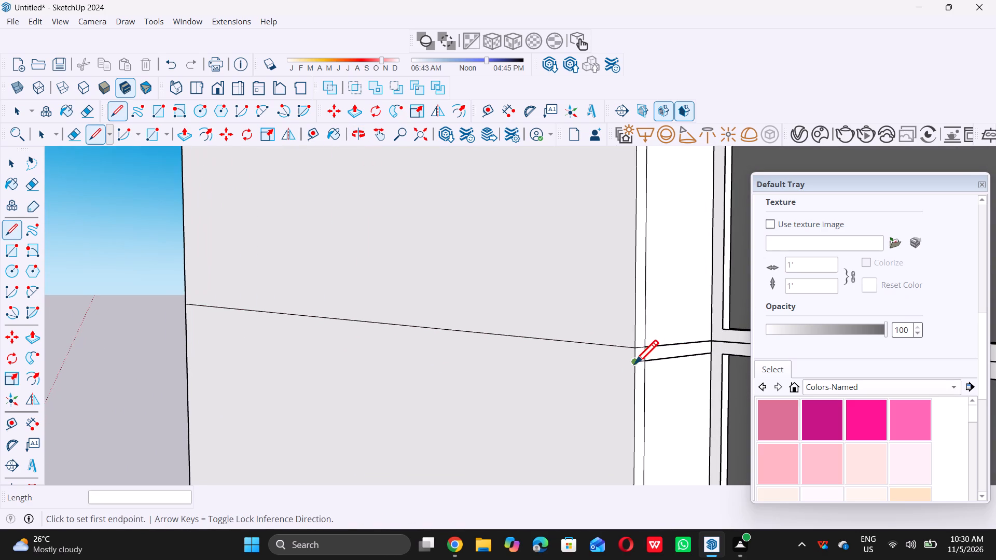
pyautogui.click(635, 363)
pyautogui.scroll(-6, 574, 376)
pyautogui.moveTo(559, 389); pyautogui.dragTo(610, 374, button='middle')
pyautogui.scroll(-1, 593, 382)
pyautogui.moveTo(610, 374); pyautogui.dragTo(633, 368, button='middle')
pyautogui.scroll(1, 634, 367)
pyautogui.scroll(-20, 634, 367)
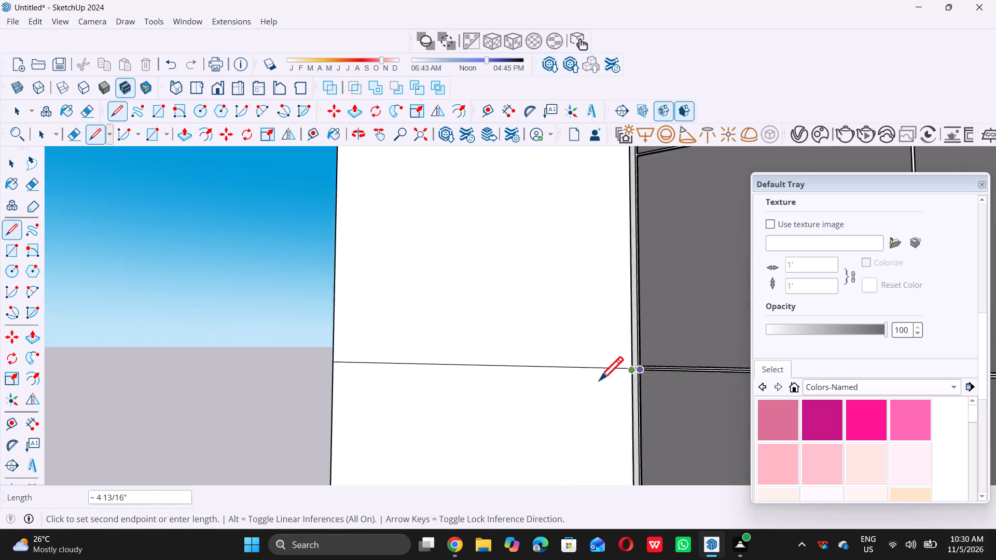
pyautogui.scroll(6, 400, 376)
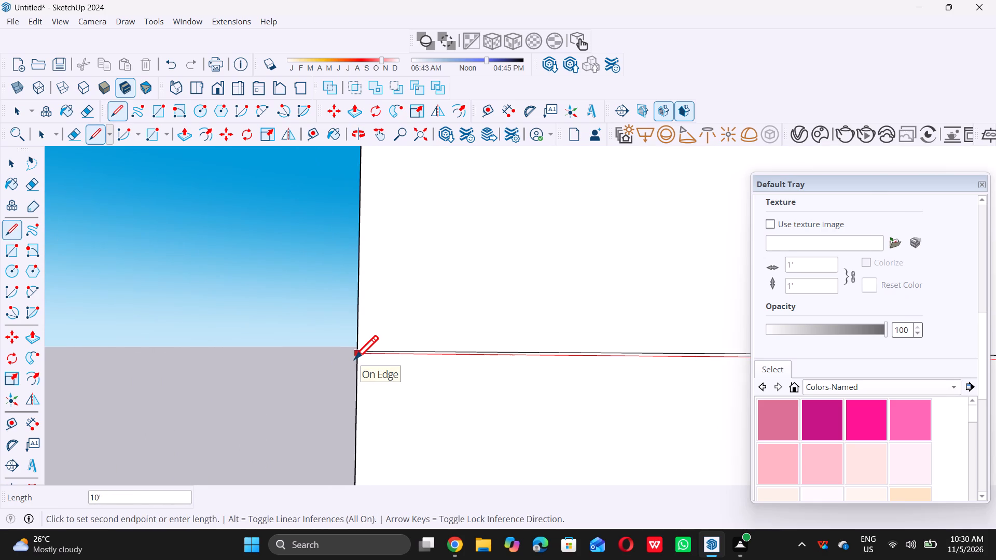
pyautogui.scroll(6, 354, 359)
pyautogui.scroll(-4, 358, 358)
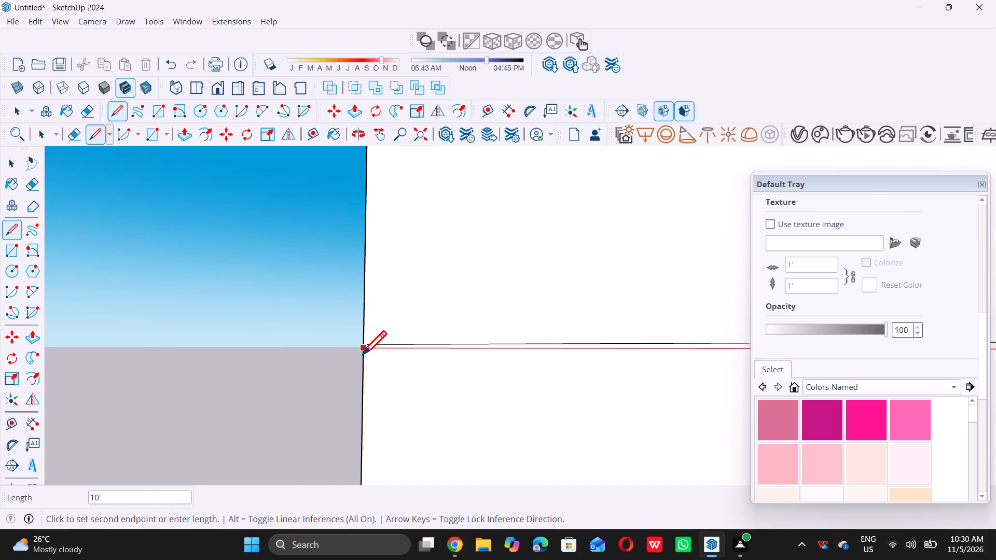
pyautogui.click(363, 353)
pyautogui.press('space')
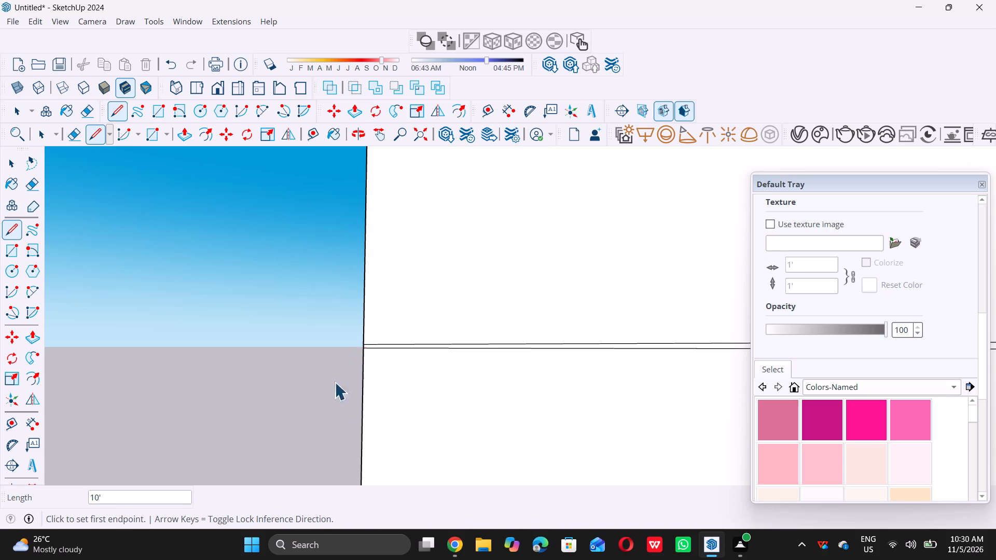
# Draw two parallel lines about 4 3/4" long across the wide column's inner side face, level with the top window's horizontal mullion.
pyautogui.scroll(-13, 298, 387)
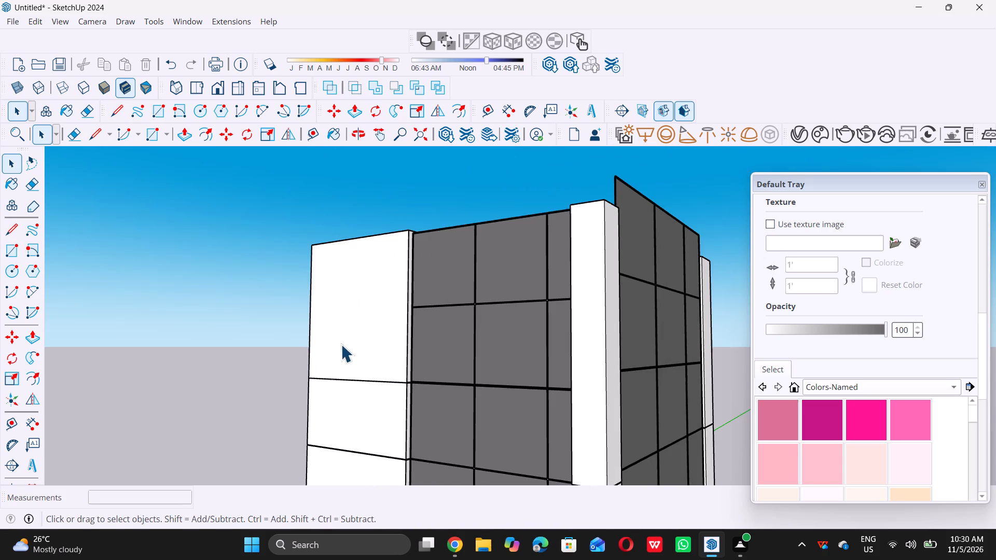
pyautogui.scroll(-5, 359, 318)
pyautogui.scroll(-5, 405, 312)
pyautogui.moveTo(333, 297); pyautogui.dragTo(354, 323, button='middle')
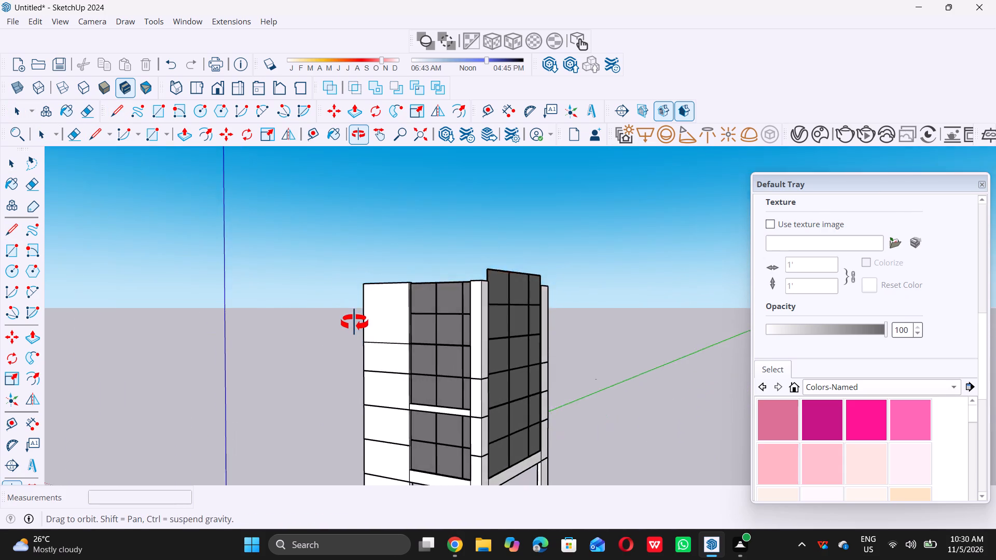
pyautogui.moveTo(354, 323); pyautogui.dragTo(358, 328, button='middle')
pyautogui.moveTo(356, 311); pyautogui.dragTo(398, 352, button='middle')
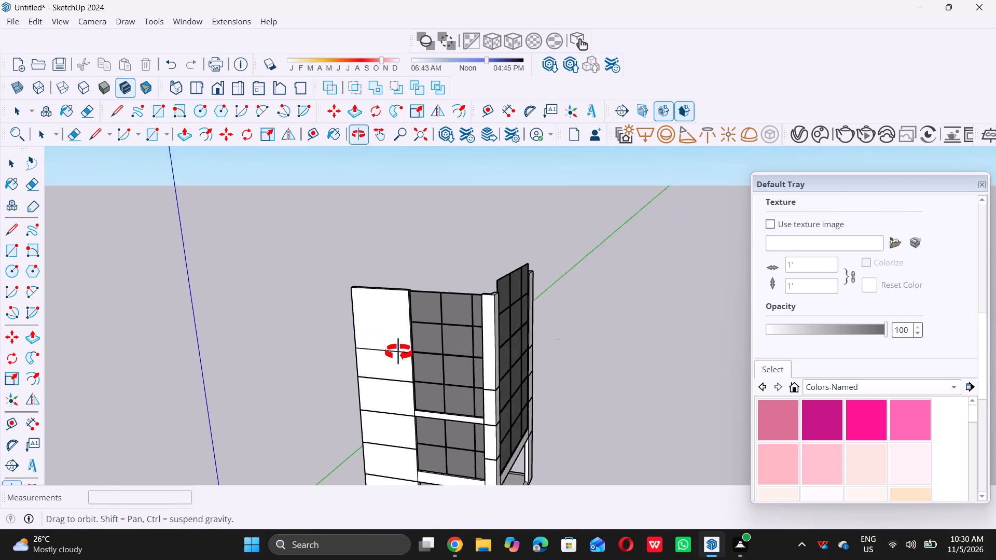
pyautogui.moveTo(398, 352); pyautogui.dragTo(400, 355, button='middle')
pyautogui.scroll(11, 407, 332)
pyautogui.scroll(11, 418, 310)
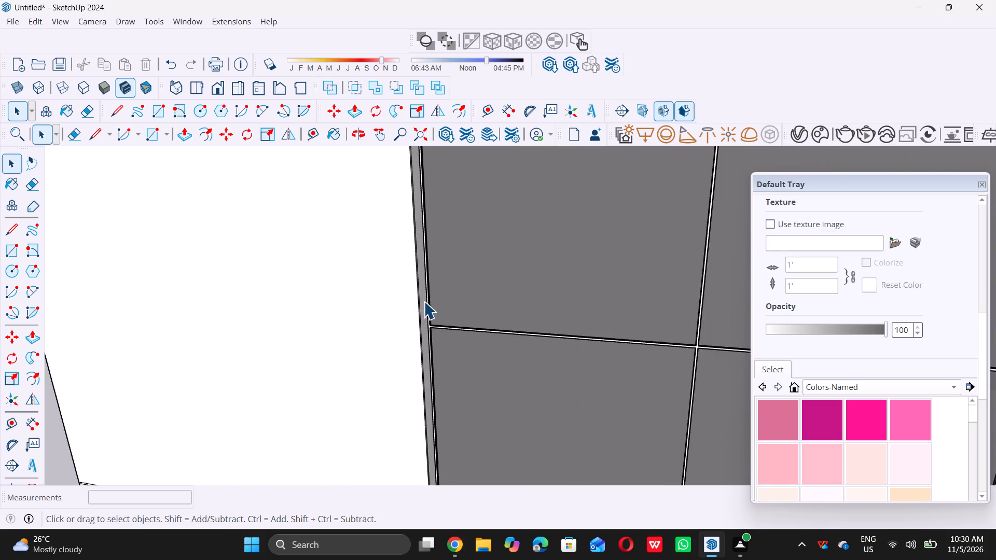
pyautogui.scroll(5, 424, 301)
pyautogui.moveTo(422, 350); pyautogui.dragTo(408, 353, button='middle')
pyautogui.scroll(1, 419, 348)
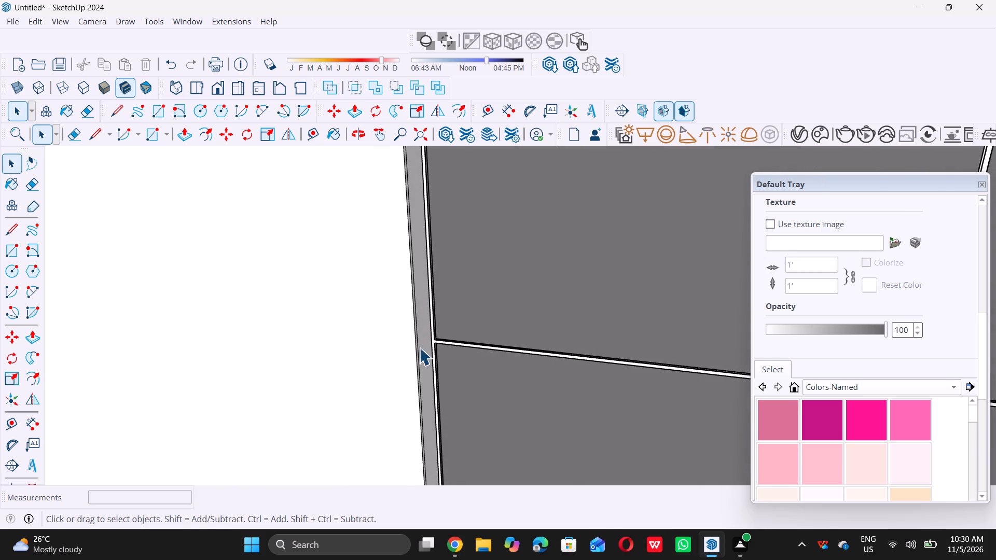
pyautogui.scroll(17, 419, 347)
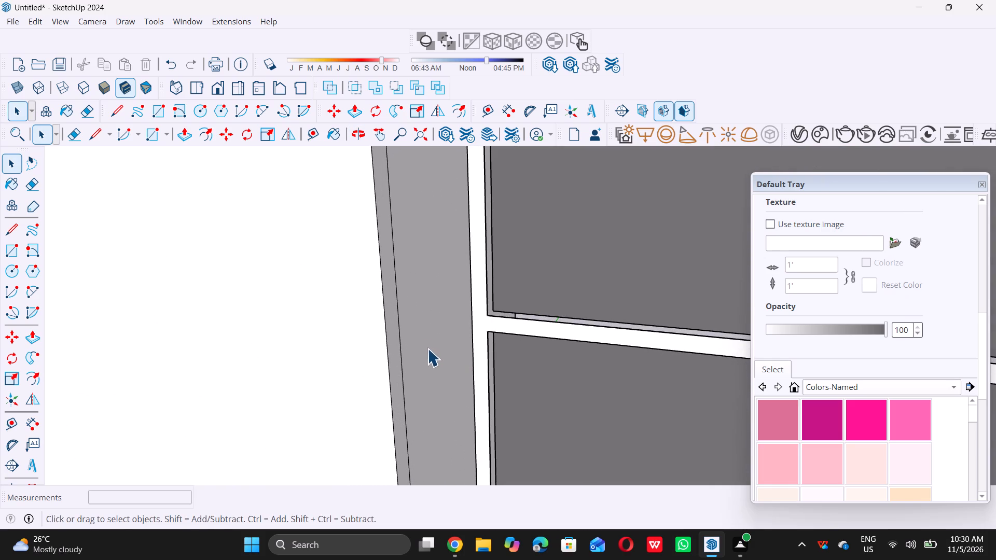
pyautogui.press('l')
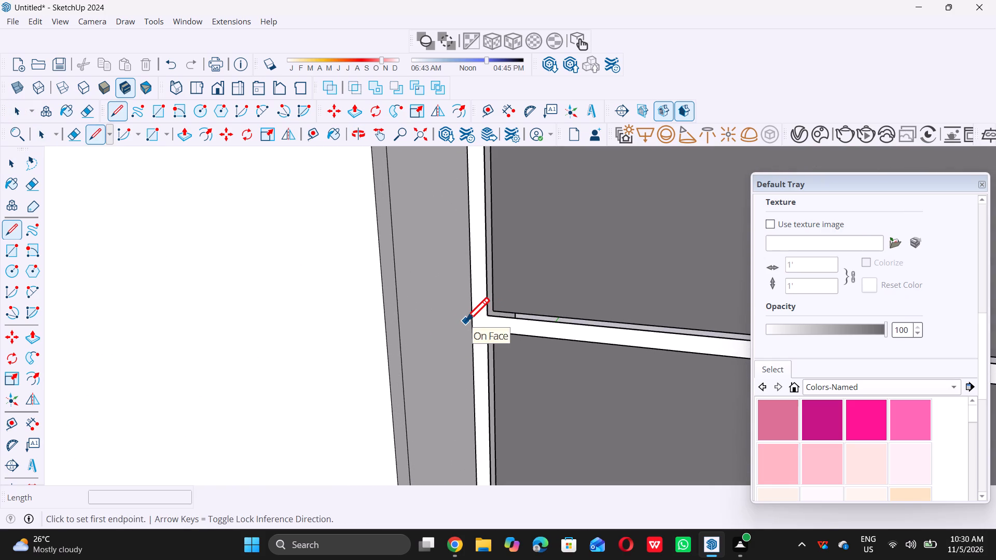
pyautogui.scroll(10, 474, 319)
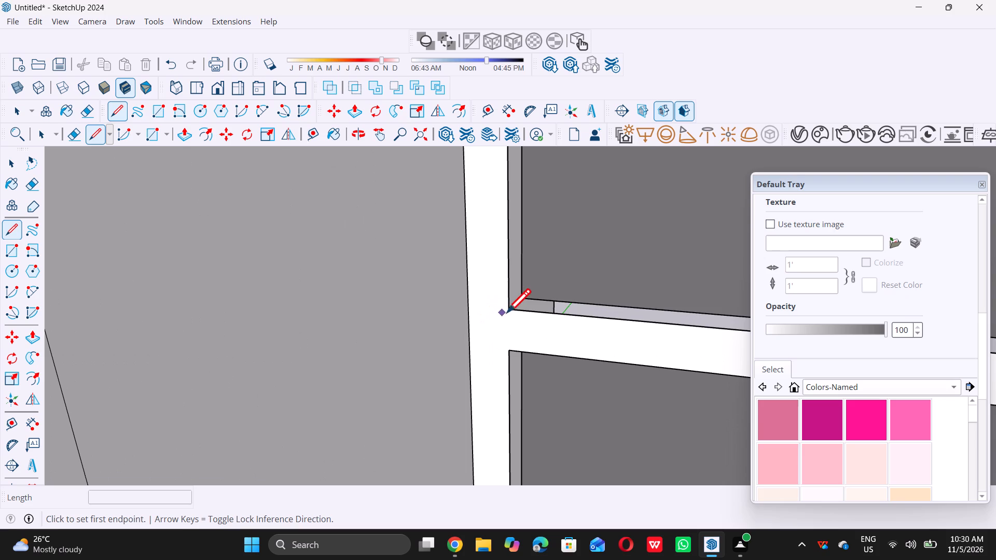
pyautogui.click(466, 311)
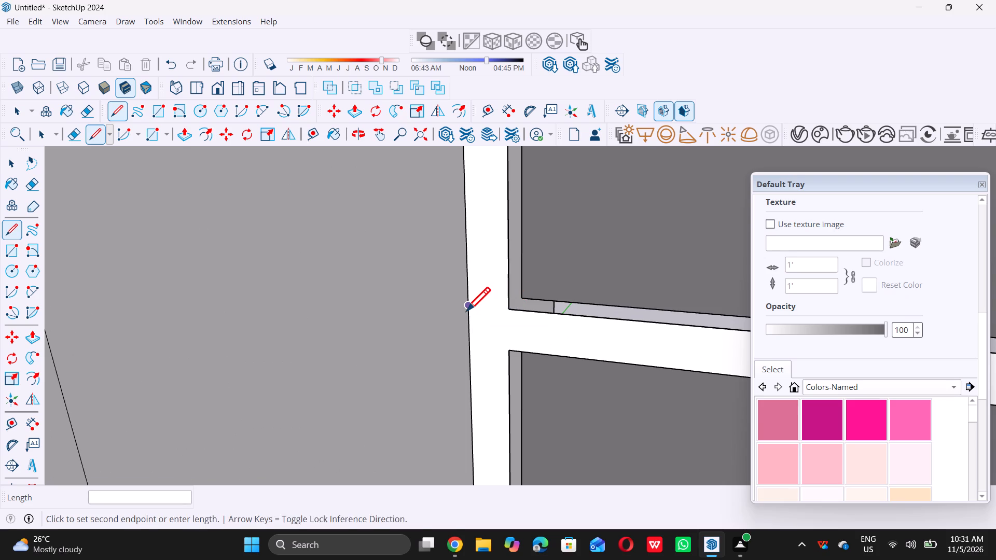
pyautogui.scroll(-6, 467, 311)
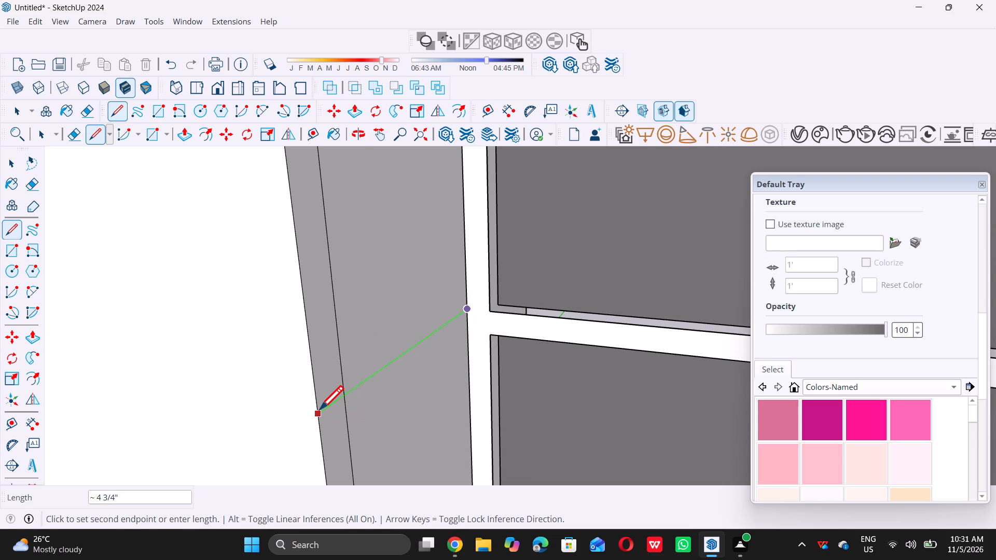
pyautogui.click(320, 408)
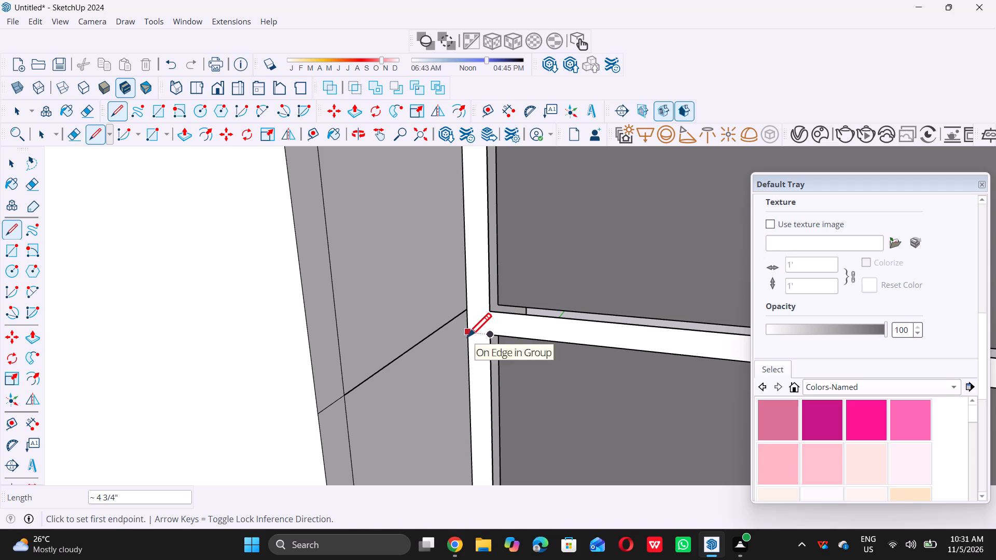
pyautogui.click(466, 334)
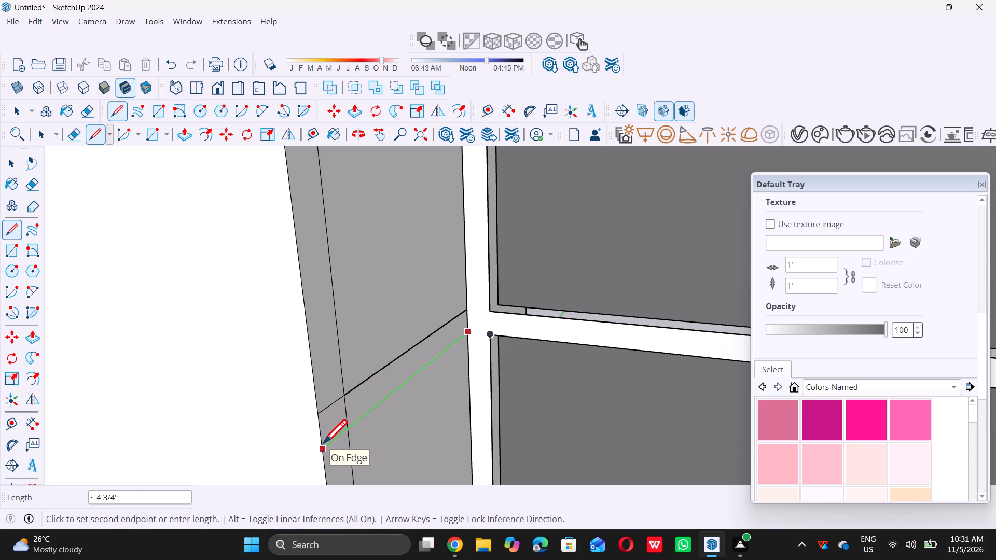
pyautogui.click(323, 443)
# Draw a 10' line across the wide column's front face from the upper mullion-level side line's outer end to the far edge.
pyautogui.scroll(-10, 361, 421)
pyautogui.scroll(-3, 446, 368)
pyautogui.moveTo(431, 381); pyautogui.dragTo(429, 374, button='middle')
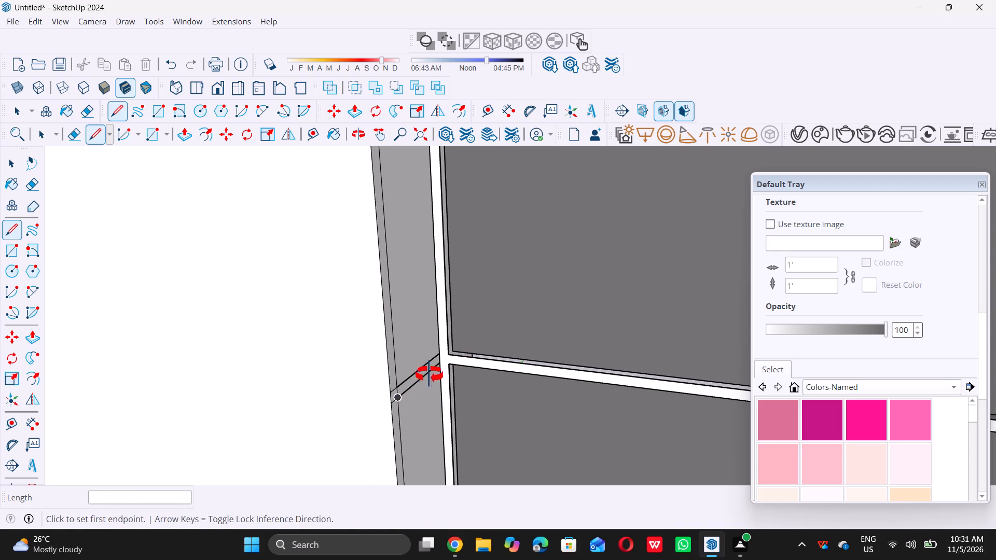
pyautogui.moveTo(429, 374); pyautogui.dragTo(421, 315, button='middle')
pyautogui.moveTo(426, 357); pyautogui.dragTo(421, 314, button='middle')
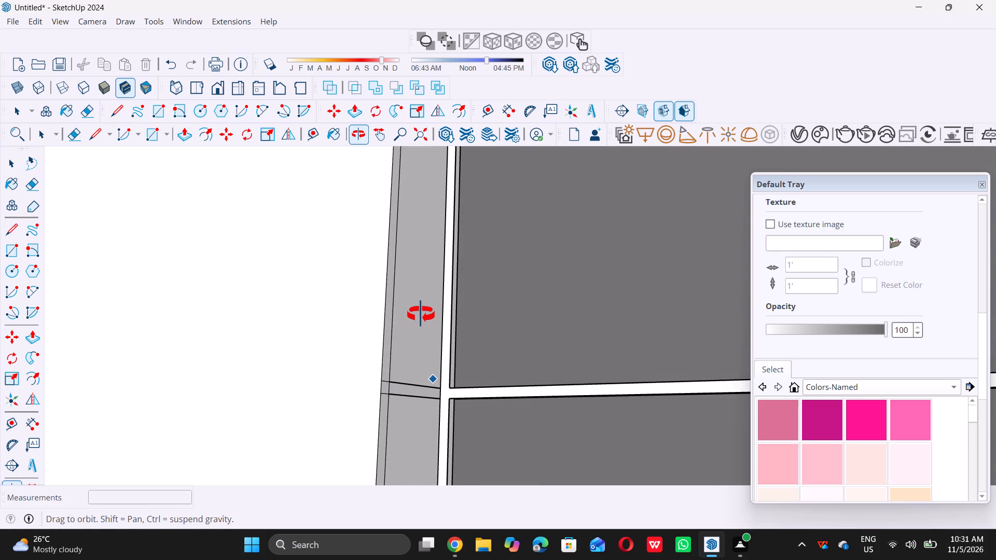
pyautogui.moveTo(421, 314); pyautogui.dragTo(430, 389, button='middle')
pyautogui.scroll(-15, 463, 385)
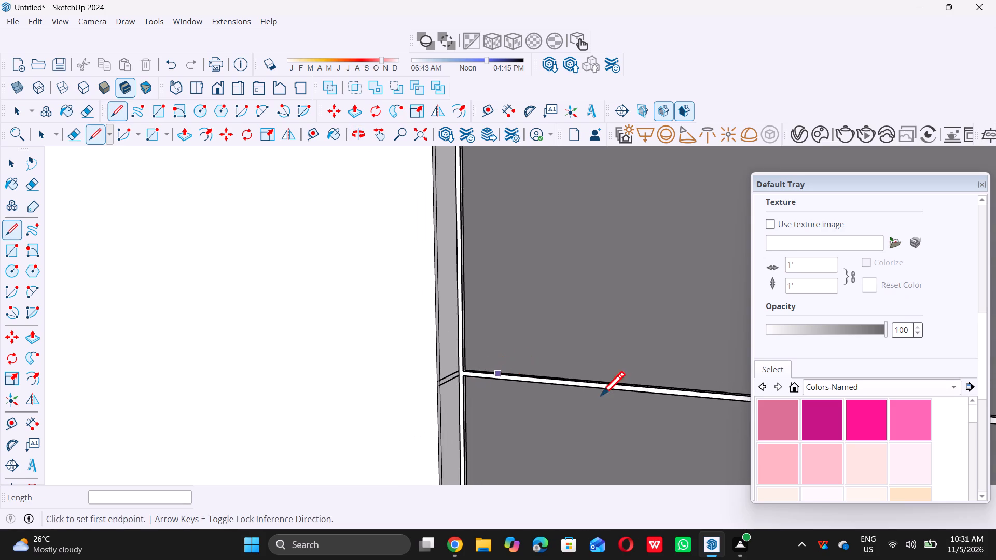
pyautogui.scroll(-1, 601, 395)
pyautogui.scroll(-5, 673, 395)
pyautogui.scroll(7, 527, 379)
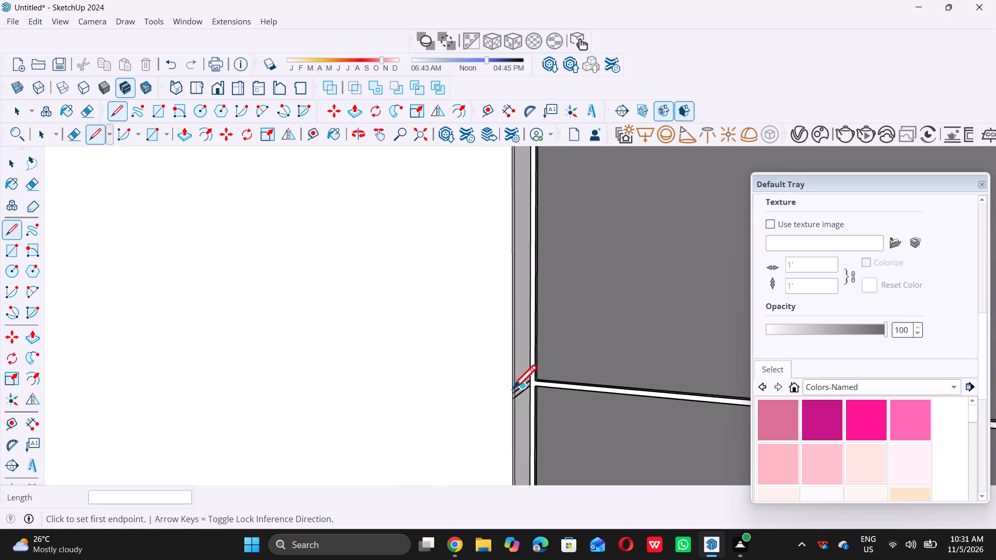
pyautogui.scroll(9, 511, 390)
pyautogui.click(510, 395)
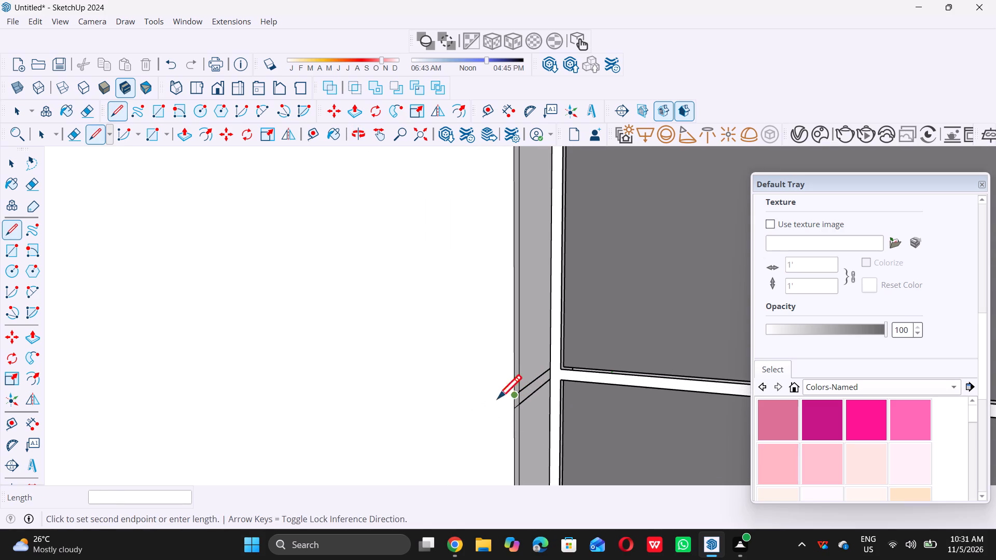
pyautogui.scroll(-20, 464, 394)
pyautogui.scroll(-2, 464, 394)
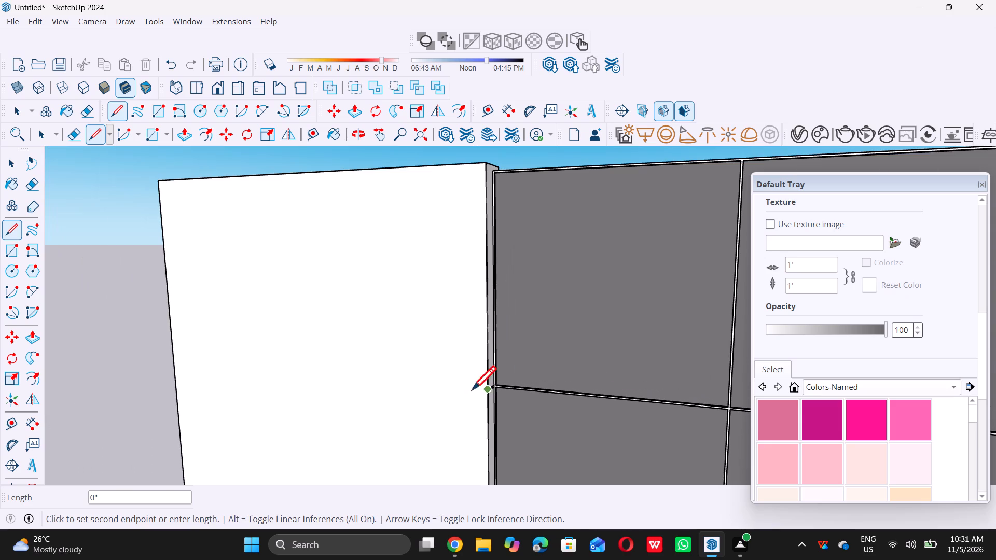
pyautogui.click(176, 360)
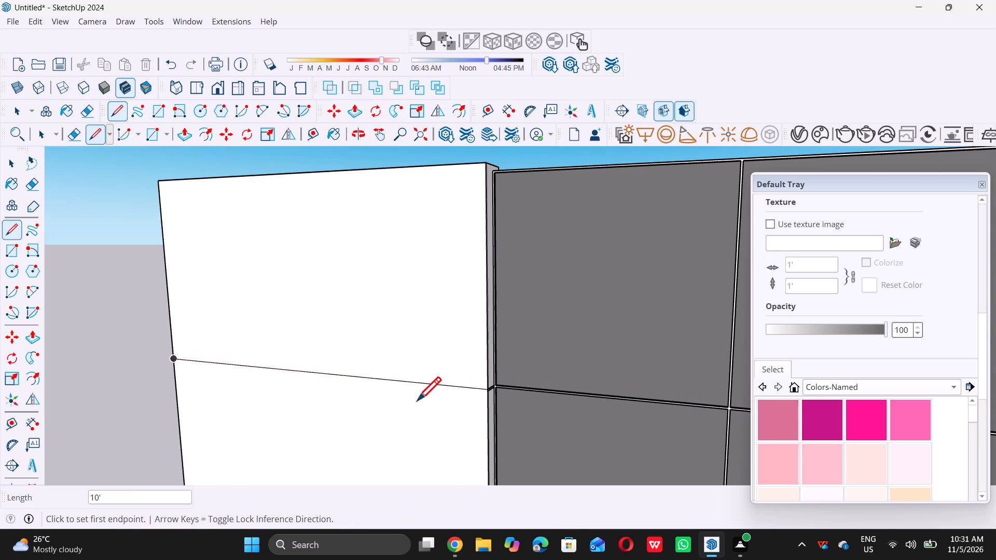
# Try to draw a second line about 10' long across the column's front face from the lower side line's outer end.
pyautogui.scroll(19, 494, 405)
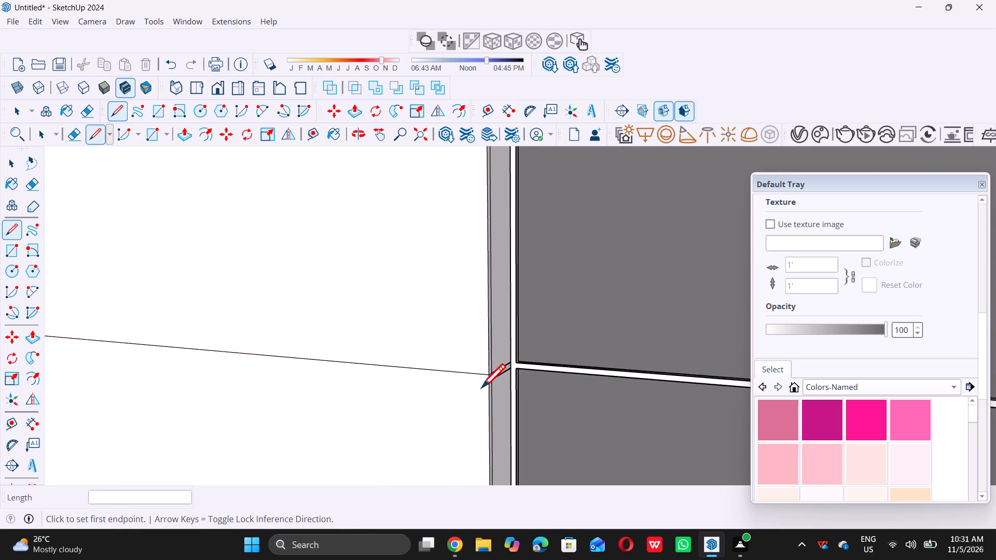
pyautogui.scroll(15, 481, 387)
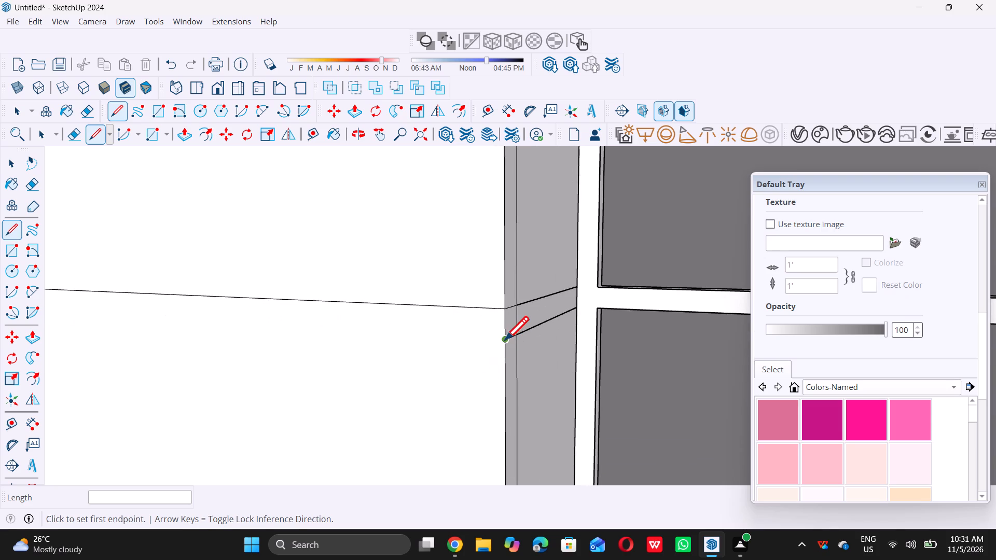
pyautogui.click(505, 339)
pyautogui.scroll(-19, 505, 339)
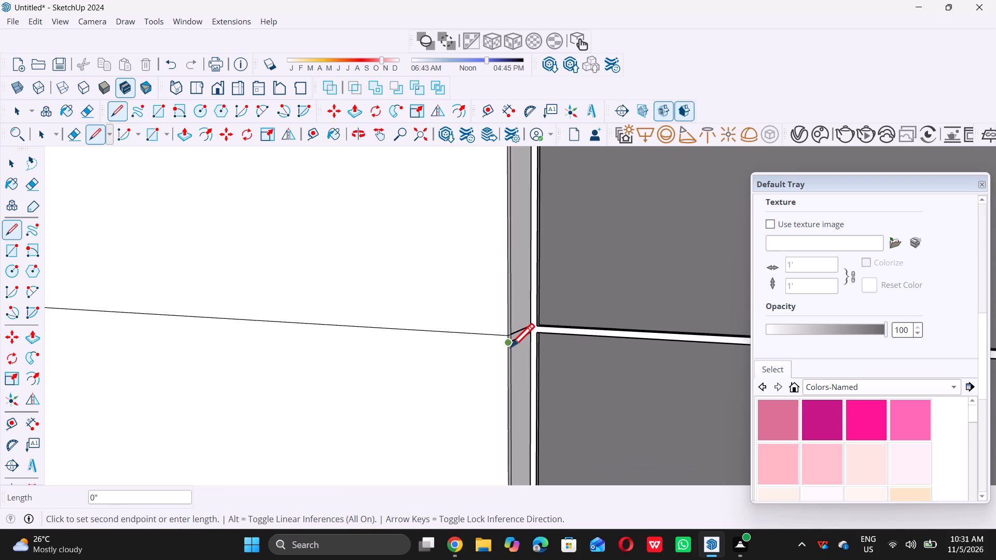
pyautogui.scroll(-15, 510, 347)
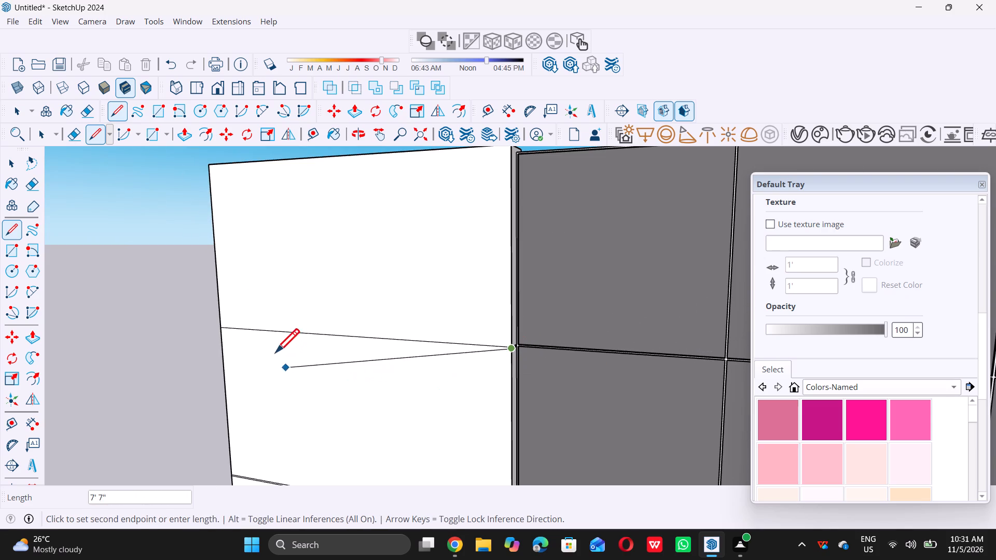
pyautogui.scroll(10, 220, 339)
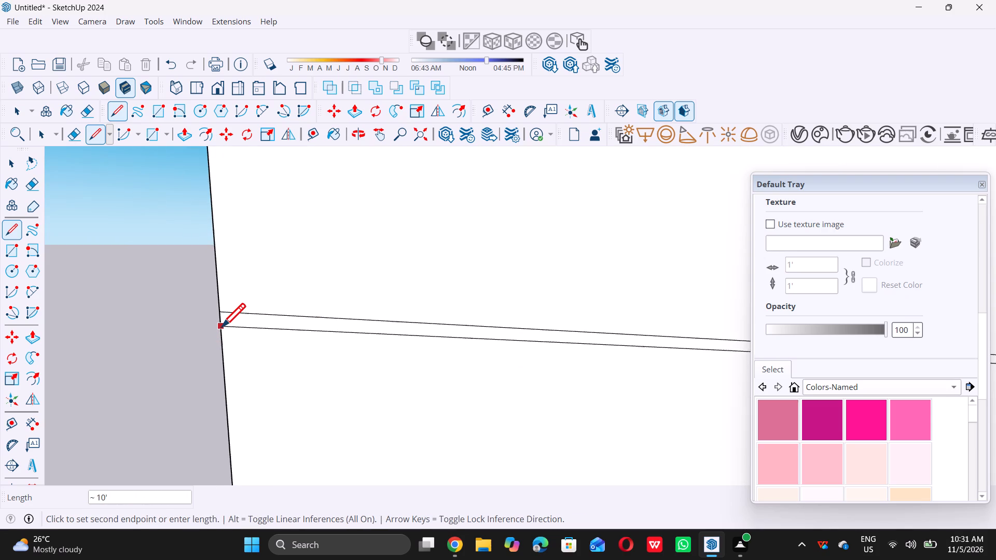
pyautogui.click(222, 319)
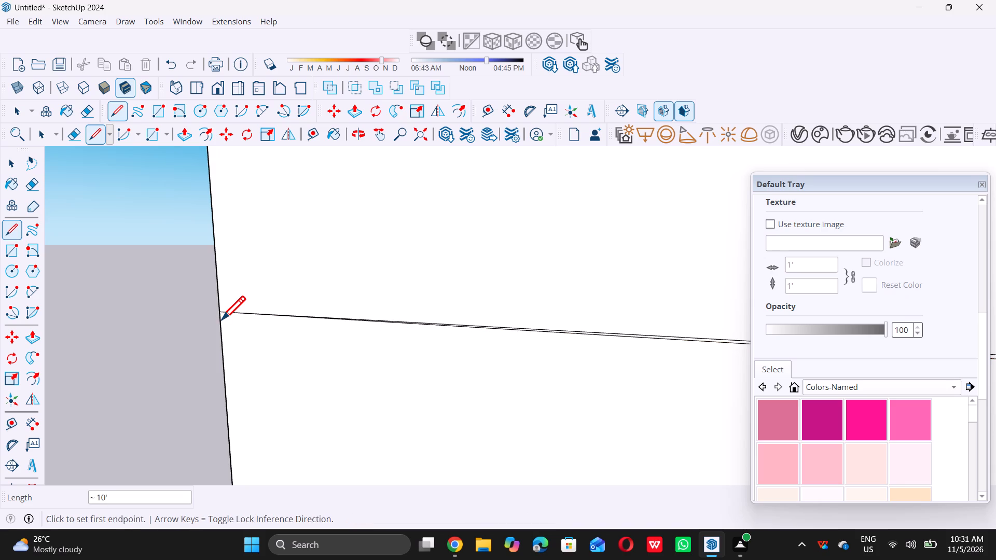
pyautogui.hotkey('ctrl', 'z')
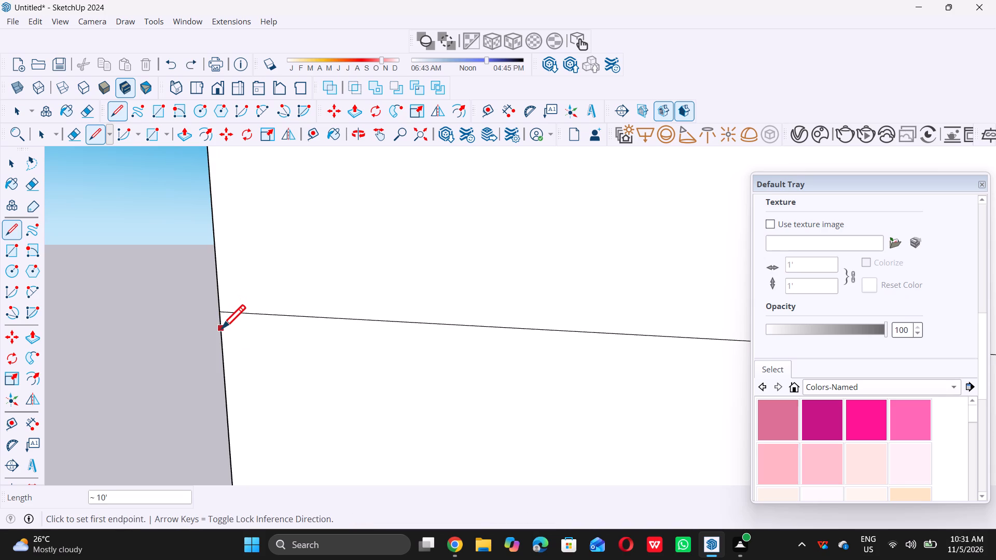
# Draw a 10' line across the wide column's front face from the lower side line's outer end, parallel to the one above.
pyautogui.scroll(-11, 269, 345)
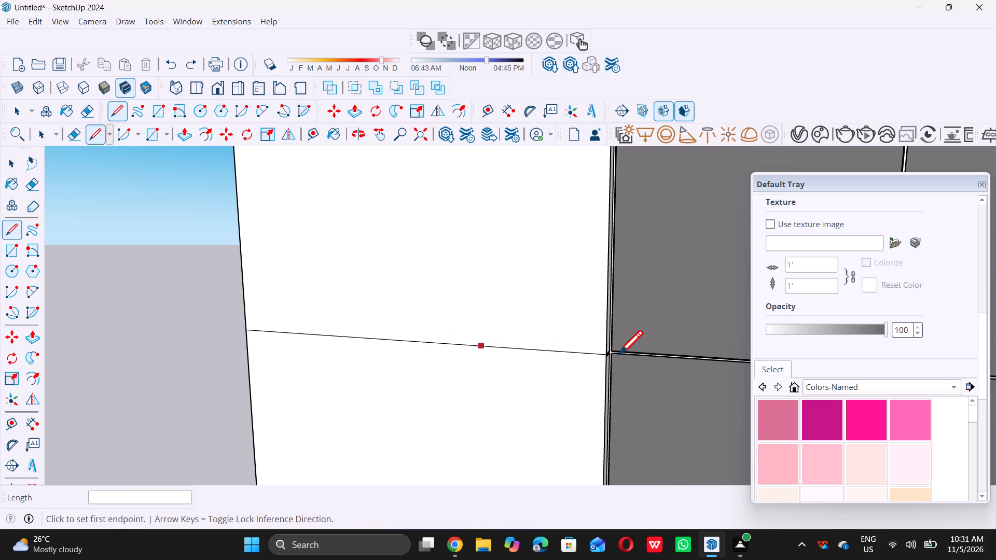
pyautogui.scroll(5, 647, 370)
pyautogui.scroll(16, 566, 357)
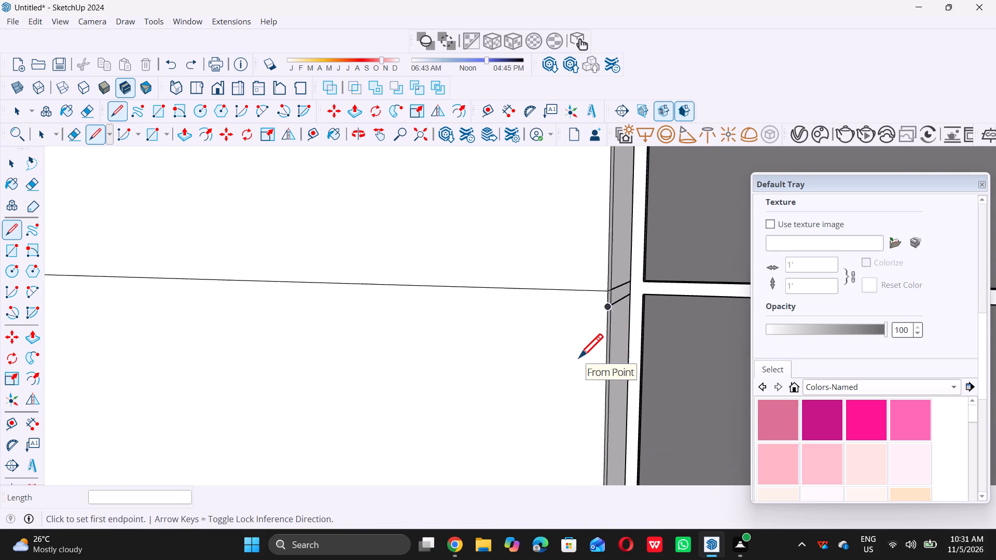
pyautogui.scroll(5, 579, 357)
pyautogui.click(633, 259)
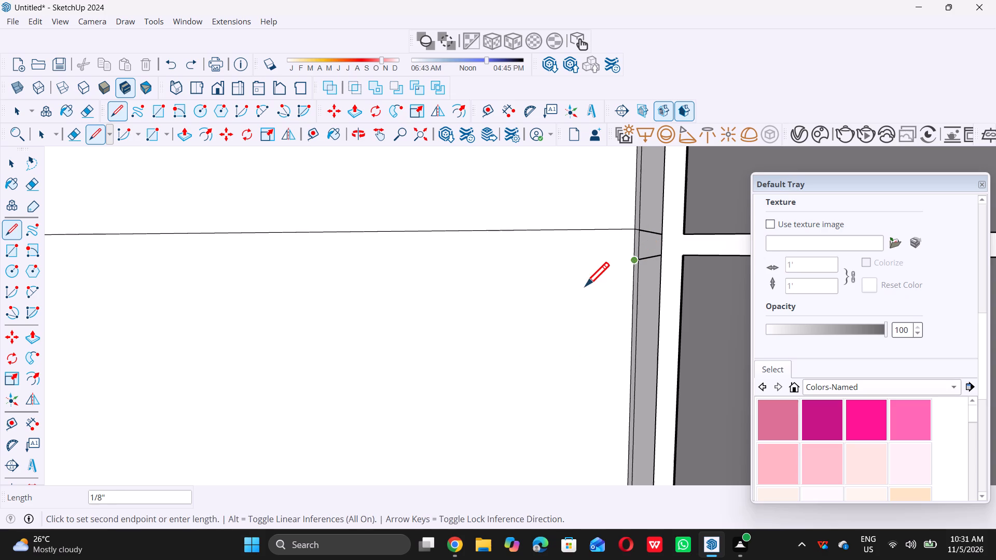
pyautogui.scroll(-18, 543, 281)
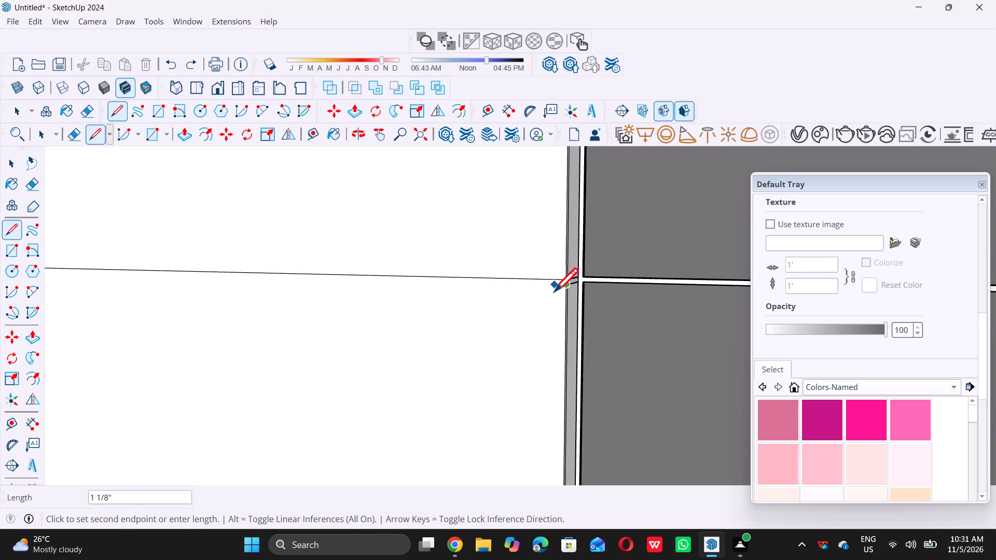
pyautogui.scroll(-12, 554, 291)
pyautogui.scroll(1, 235, 251)
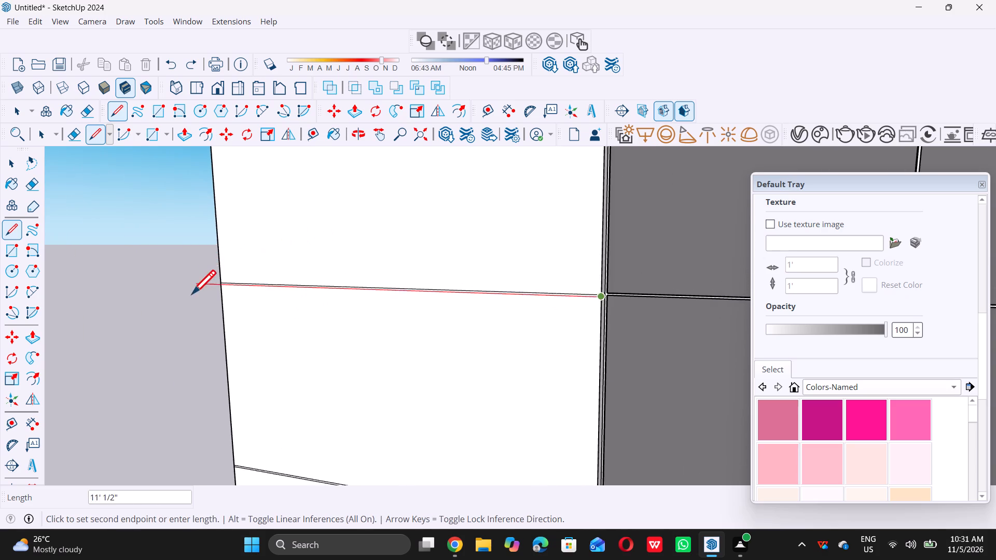
pyautogui.scroll(4, 192, 293)
pyautogui.scroll(6, 253, 277)
pyautogui.scroll(-1, 258, 276)
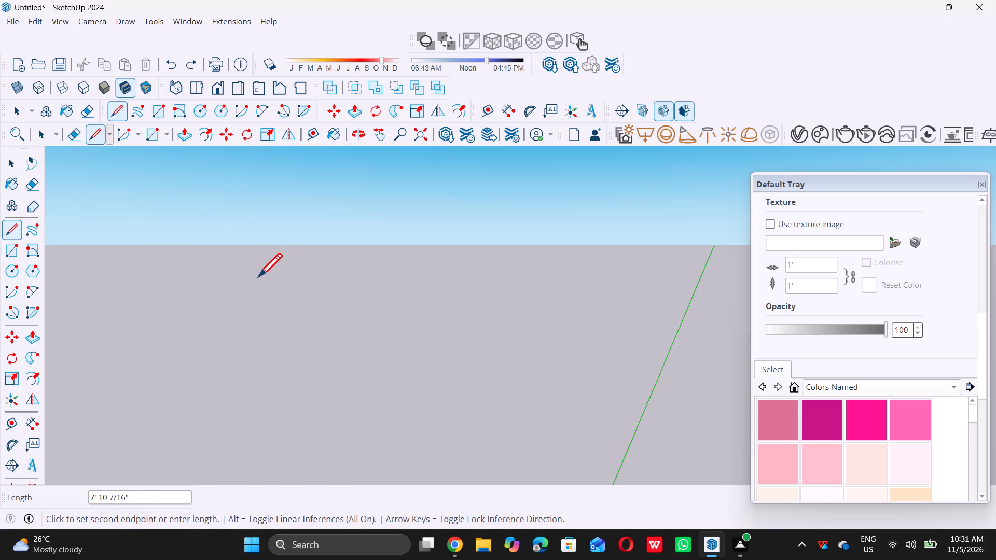
pyautogui.scroll(-3, 258, 276)
pyautogui.click(283, 243)
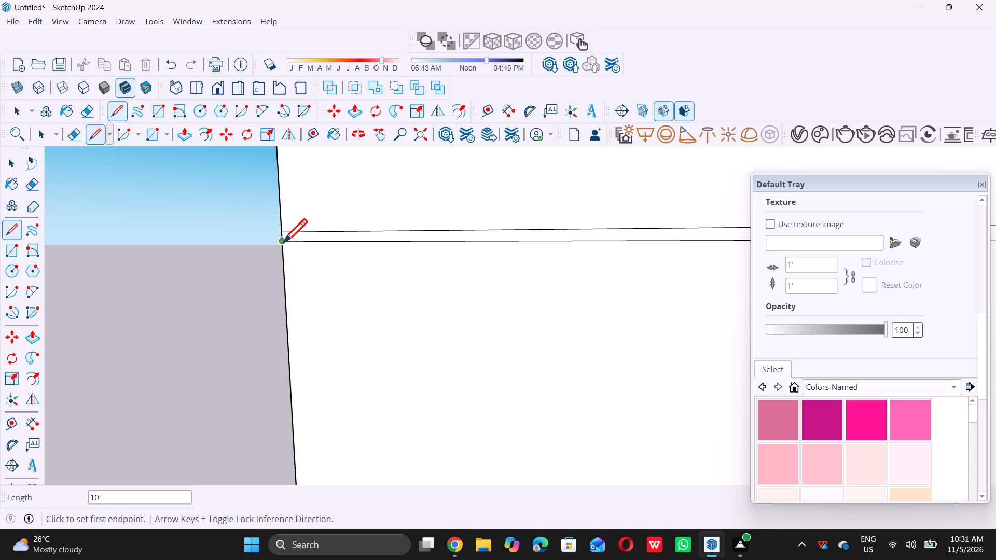
pyautogui.press('space')
pyautogui.scroll(-13, 292, 298)
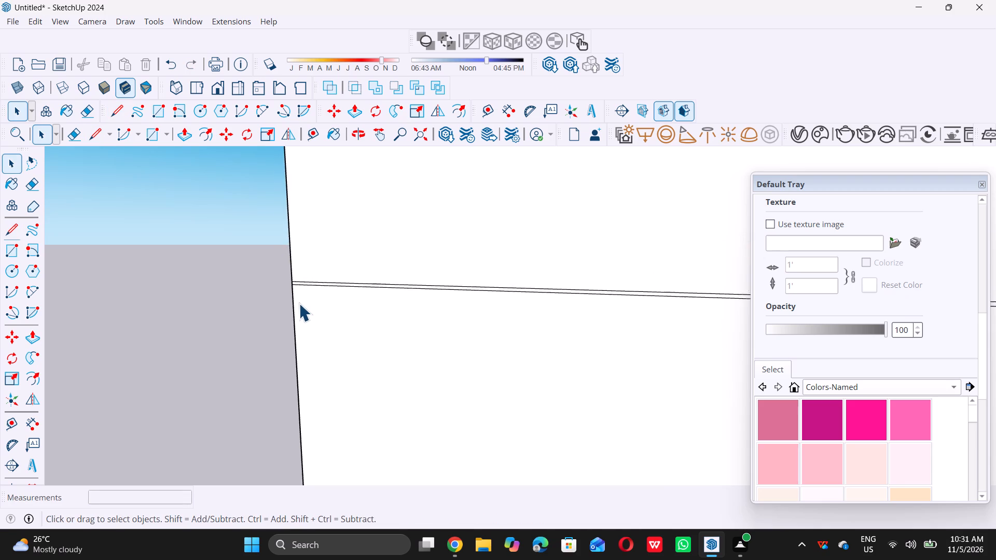
pyautogui.scroll(-20, 299, 303)
pyautogui.scroll(-3, 299, 303)
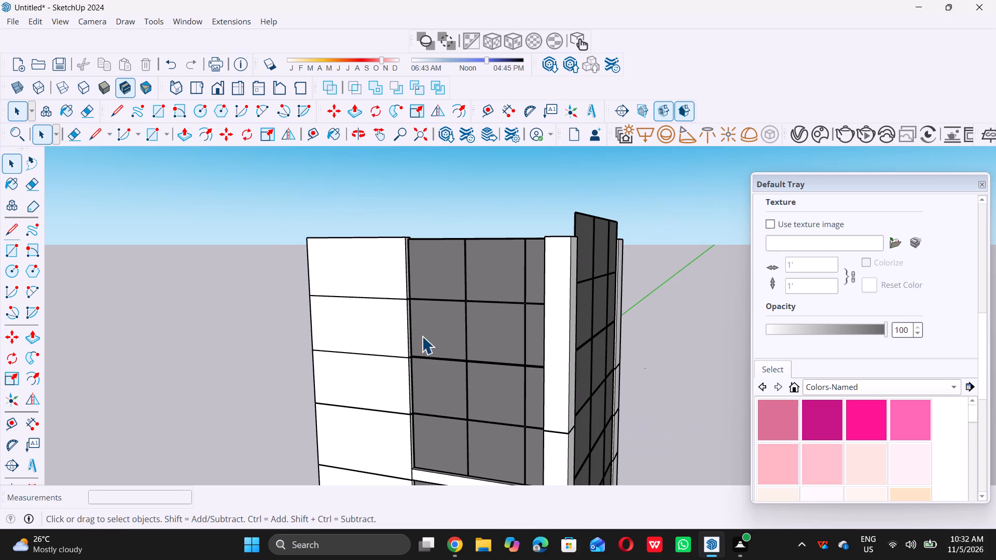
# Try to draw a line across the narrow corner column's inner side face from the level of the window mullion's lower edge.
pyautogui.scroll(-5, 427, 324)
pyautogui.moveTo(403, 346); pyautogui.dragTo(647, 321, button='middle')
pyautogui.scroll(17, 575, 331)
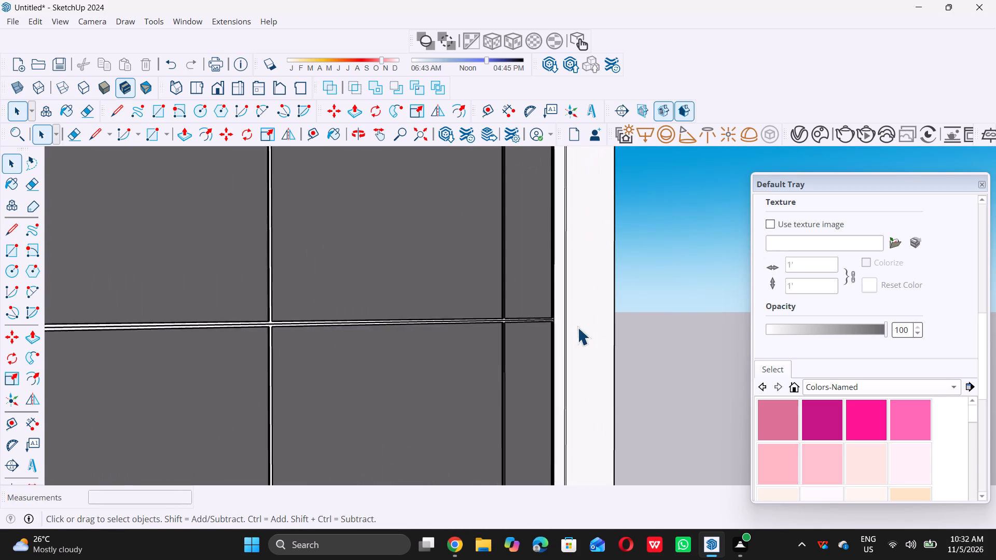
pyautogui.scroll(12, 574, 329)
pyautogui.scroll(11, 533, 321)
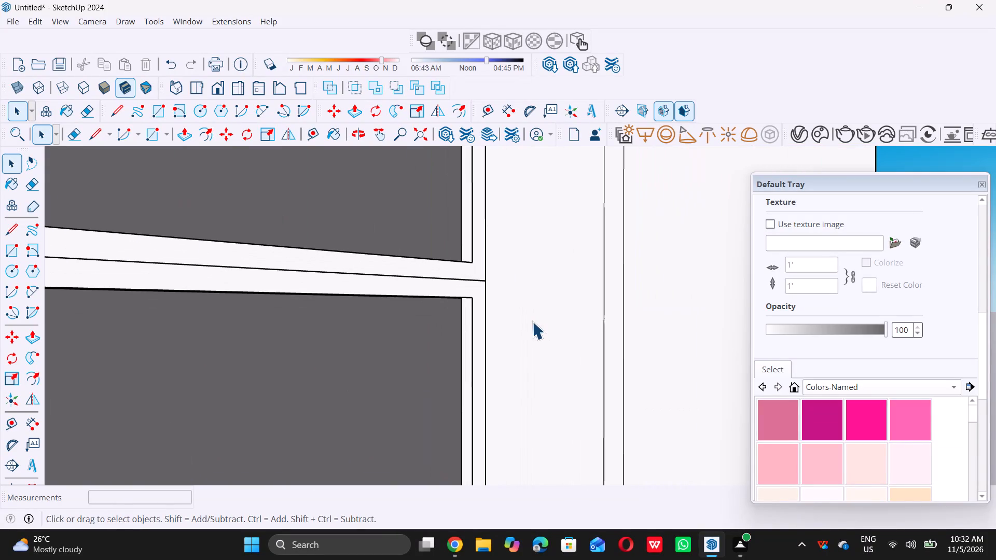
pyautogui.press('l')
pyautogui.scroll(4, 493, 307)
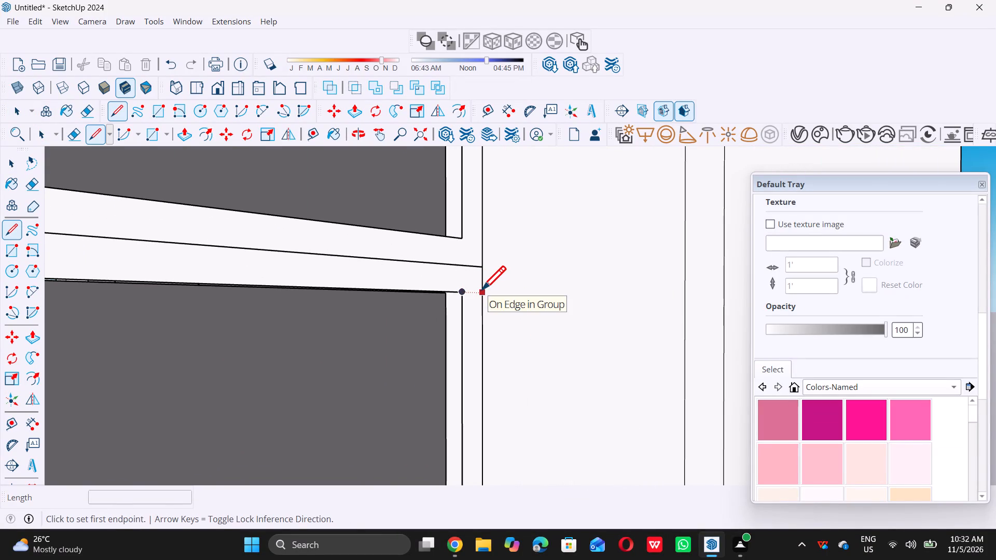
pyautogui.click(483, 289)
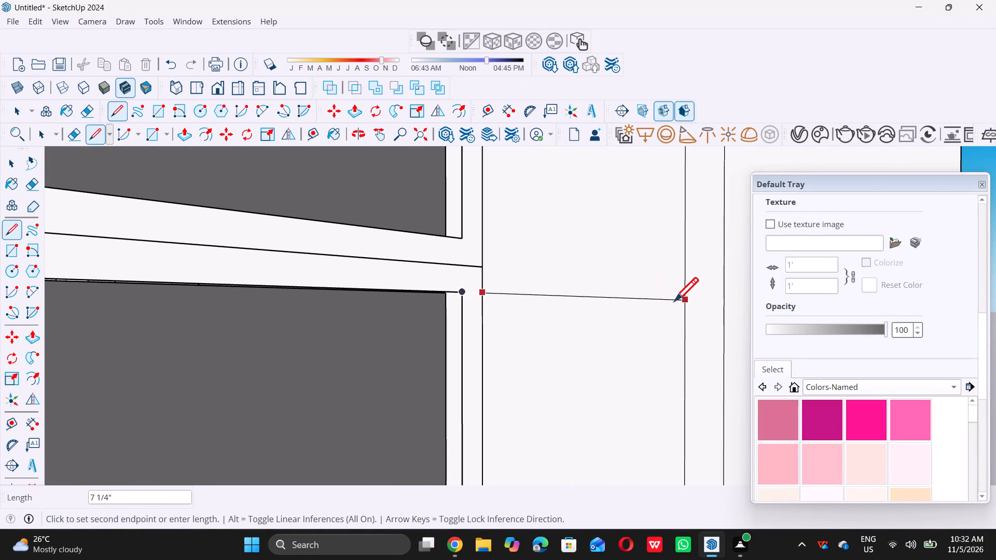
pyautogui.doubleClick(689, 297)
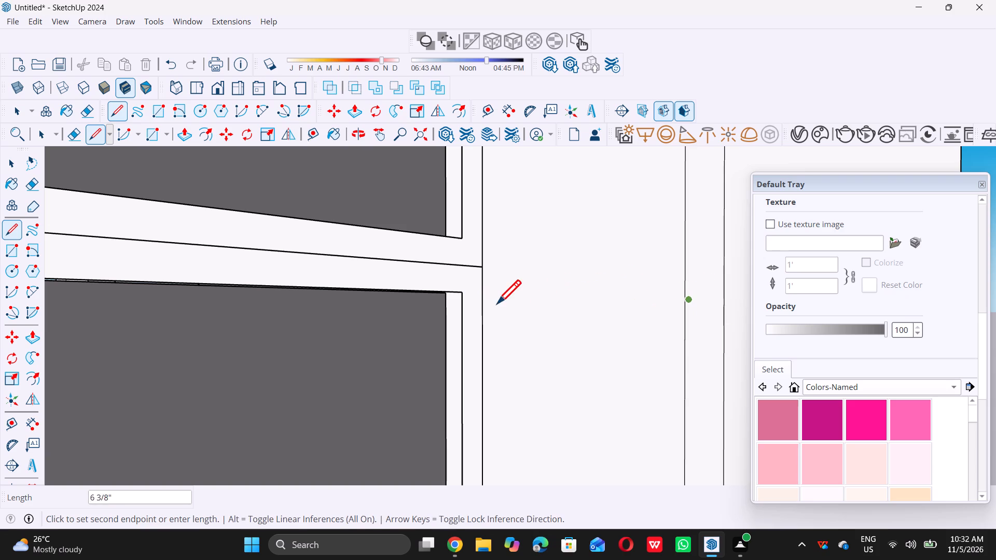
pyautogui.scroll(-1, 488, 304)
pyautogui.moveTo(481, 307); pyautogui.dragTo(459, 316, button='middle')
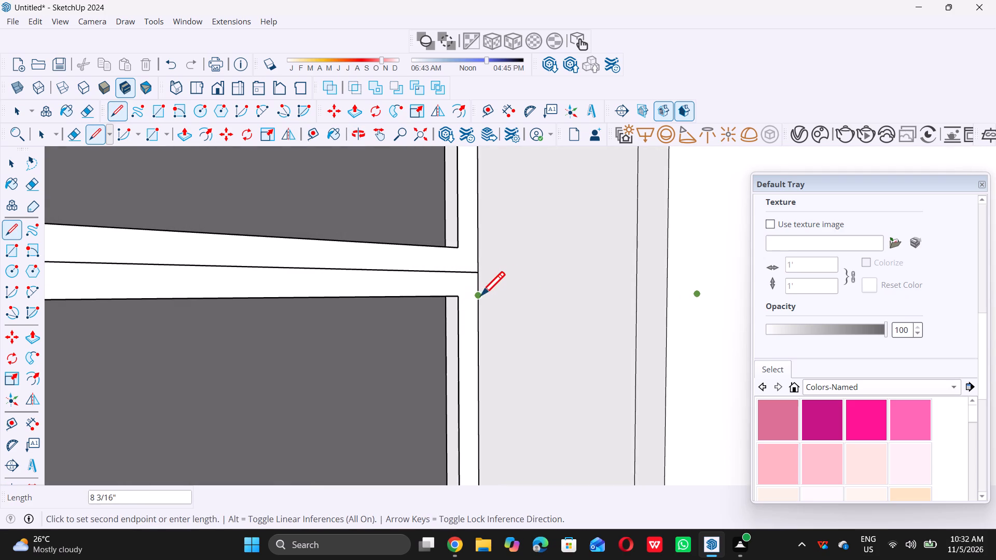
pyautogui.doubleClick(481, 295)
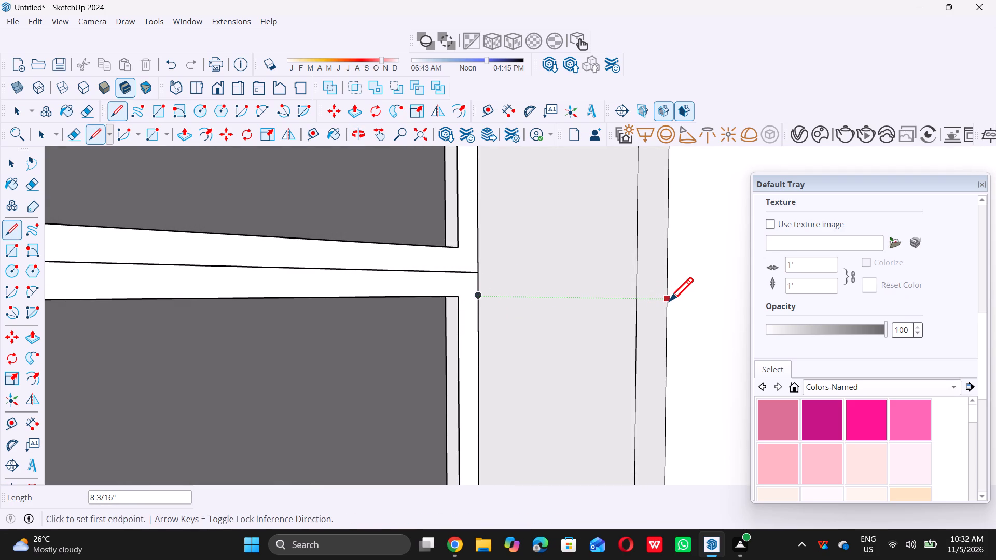
# Draw two lines about 4 3/4" long across the corner column's inner side face, level with the window's horizontal mullion.
pyautogui.click(669, 300)
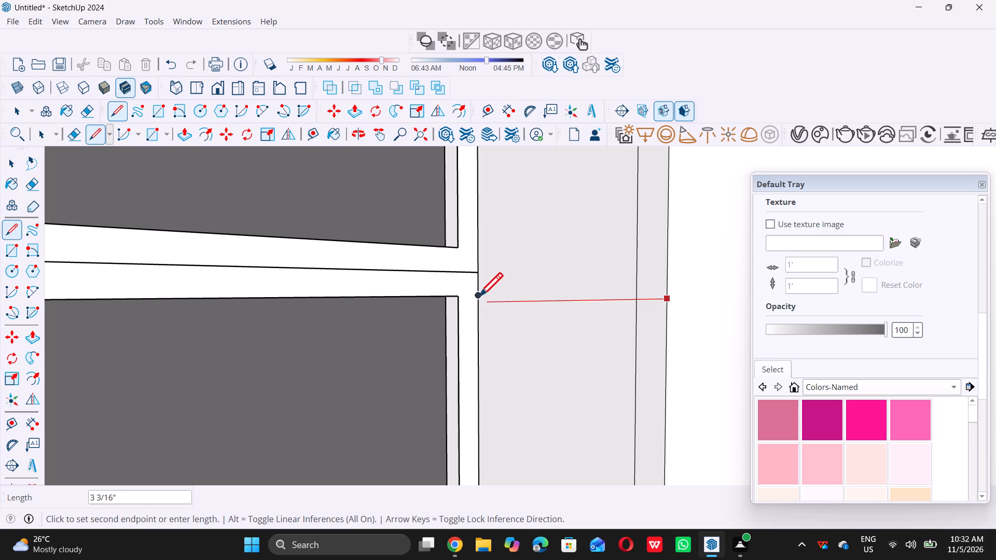
pyautogui.click(475, 293)
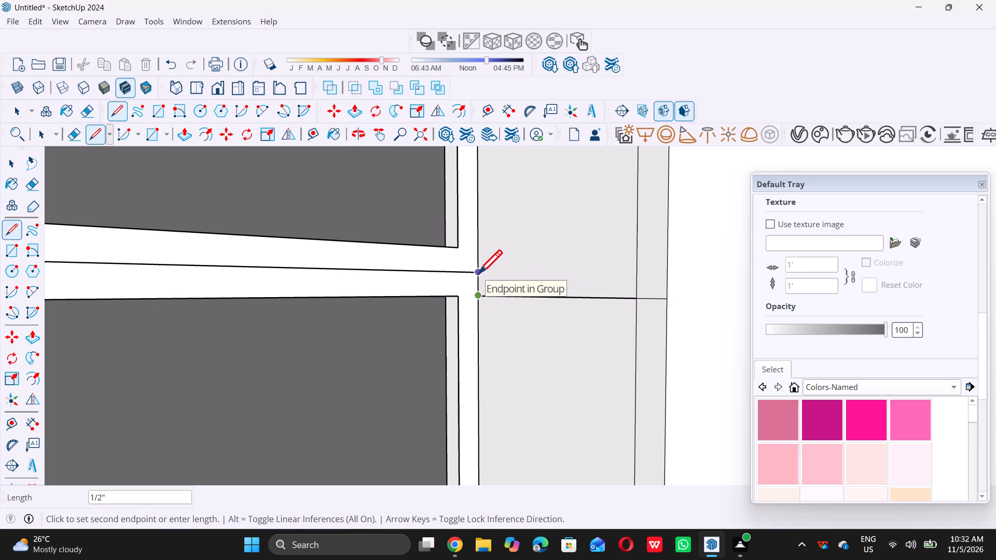
pyautogui.click(478, 273)
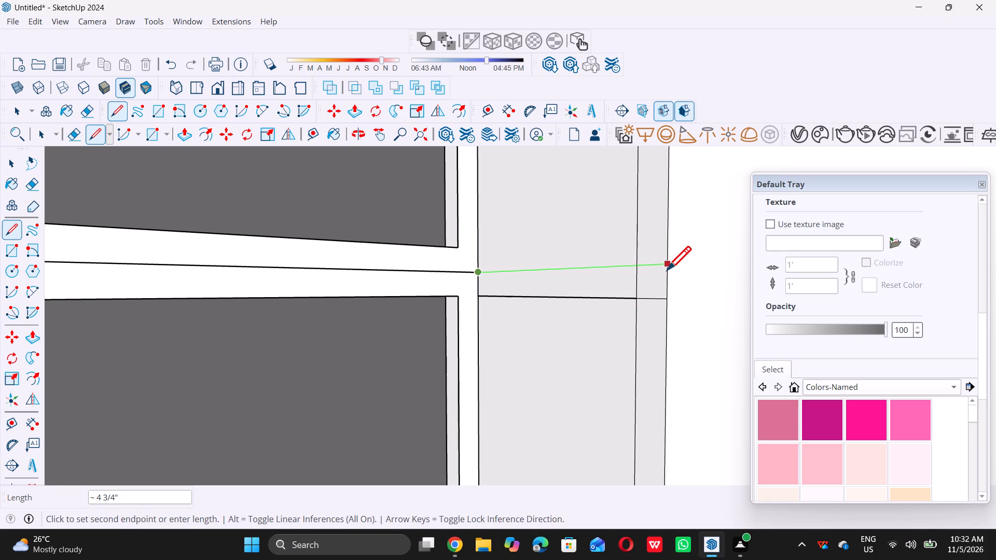
pyautogui.click(667, 269)
# Draw a 2' line across the corner column's front face from the lower side line's outer end to the far edge.
pyautogui.scroll(-8, 536, 262)
pyautogui.moveTo(662, 303); pyautogui.dragTo(638, 309, button='middle')
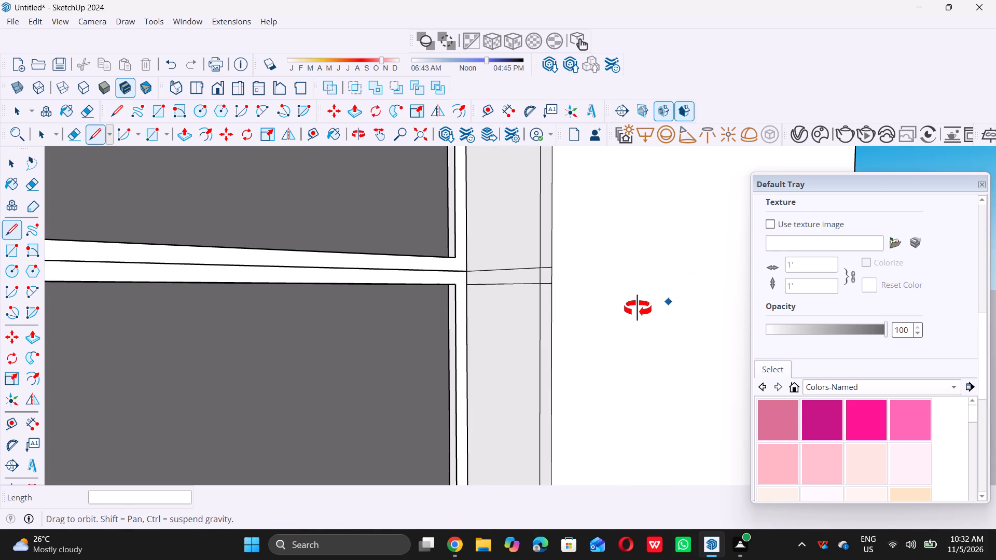
pyautogui.moveTo(638, 309); pyautogui.dragTo(582, 300, button='middle')
pyautogui.scroll(-16, 534, 298)
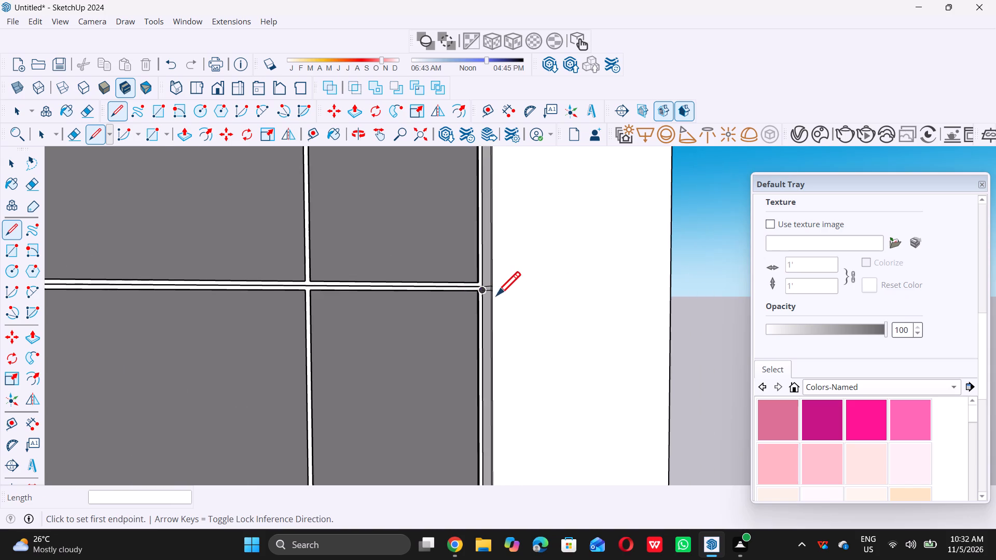
pyautogui.scroll(16, 501, 293)
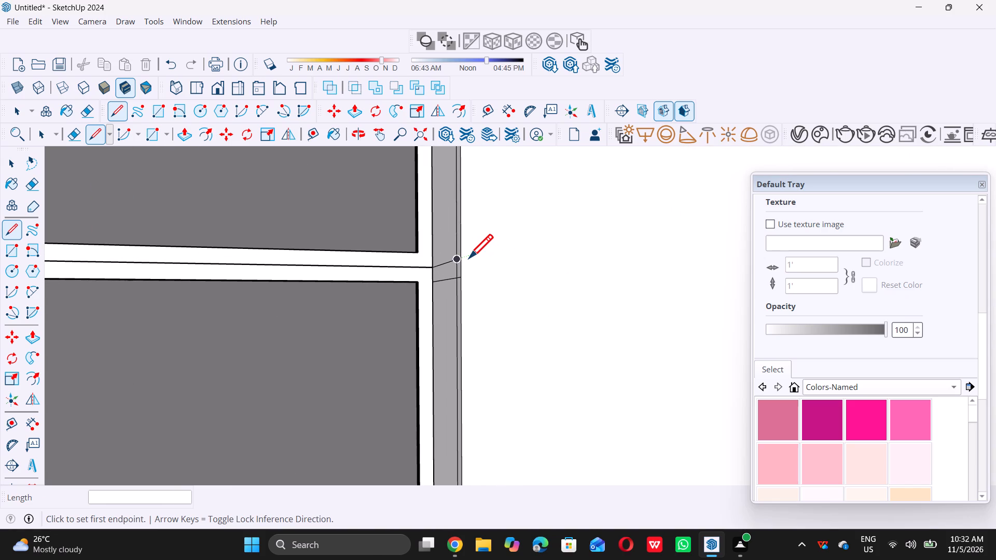
pyautogui.scroll(15, 466, 258)
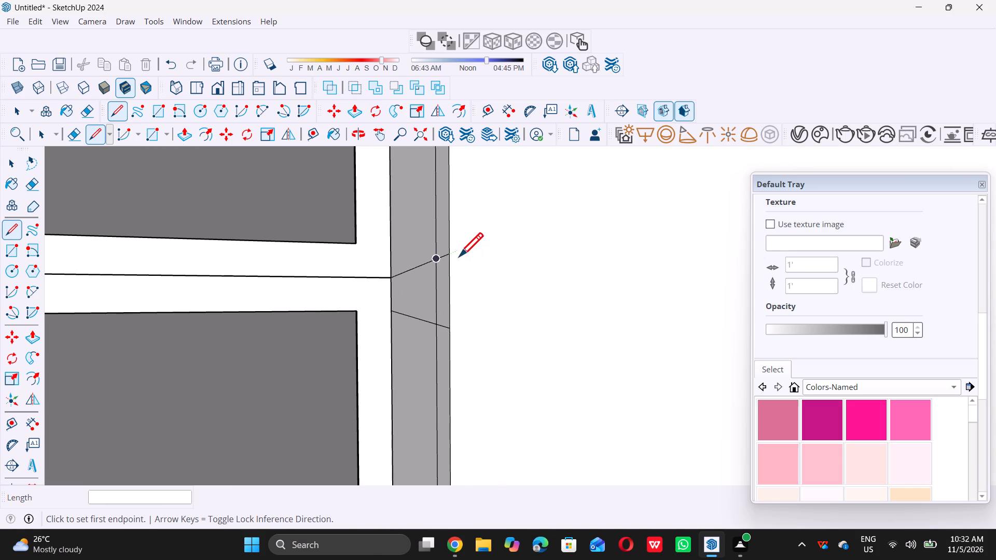
pyautogui.click(450, 327)
pyautogui.scroll(-19, 450, 327)
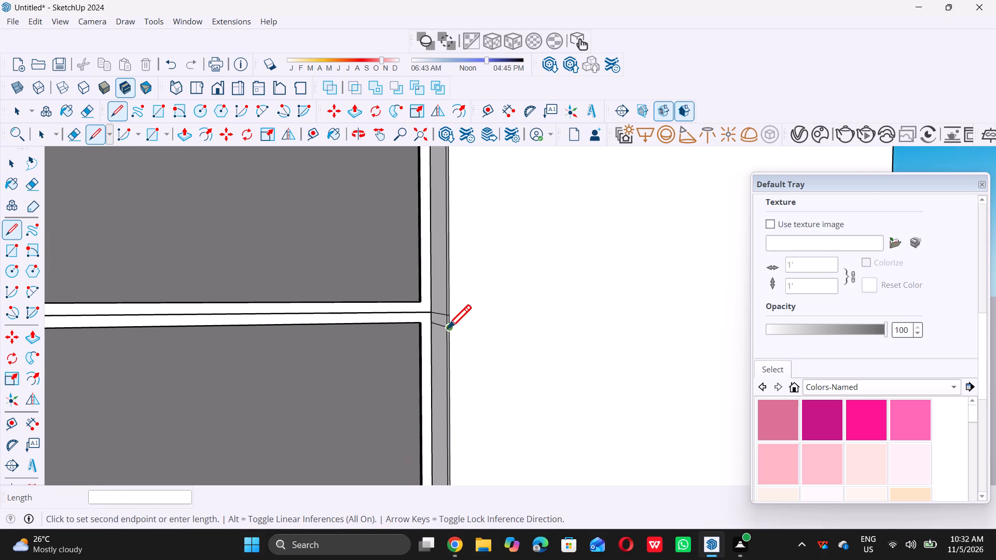
pyautogui.scroll(-11, 447, 328)
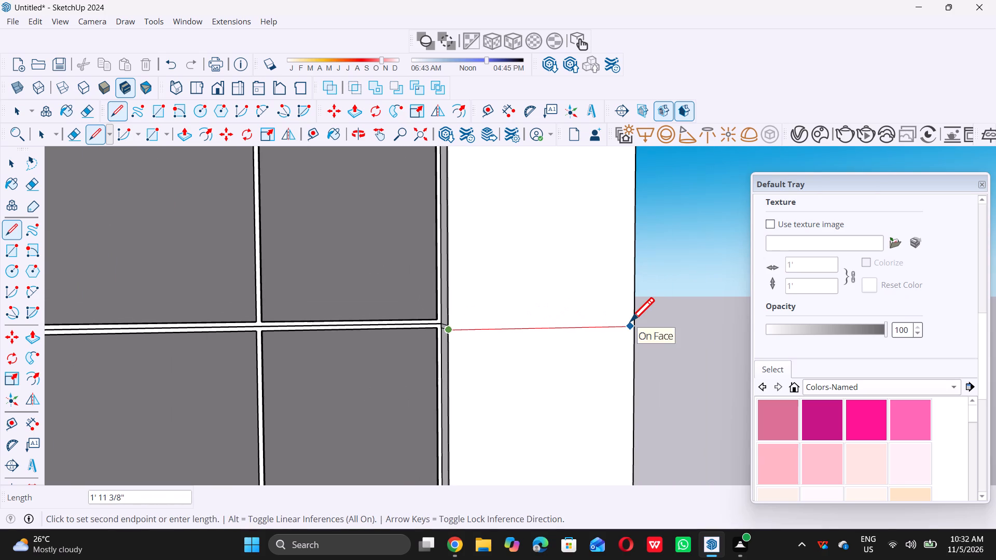
pyautogui.click(634, 326)
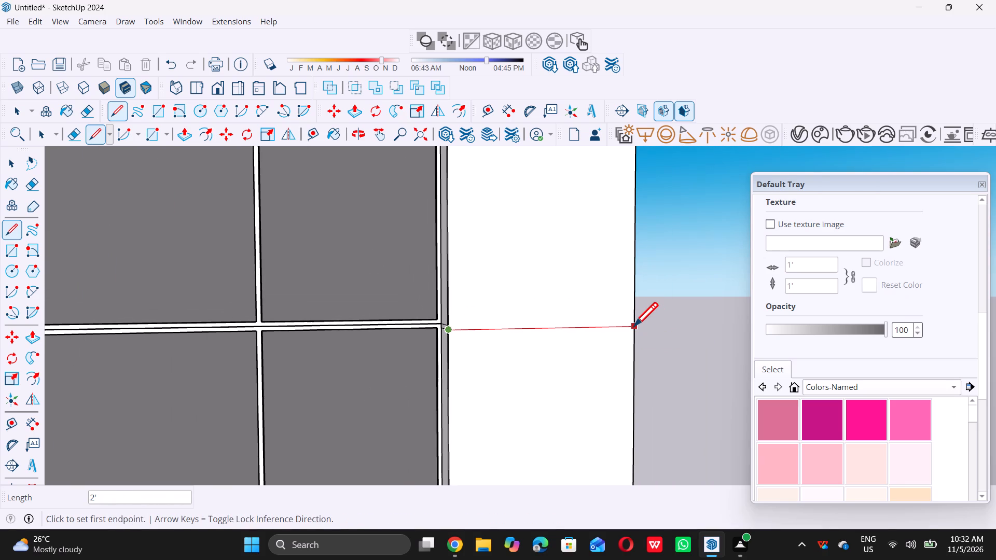
# Draw a parallel 2' line across the corner column's front face from the upper side line's outer end.
pyautogui.scroll(11, 437, 312)
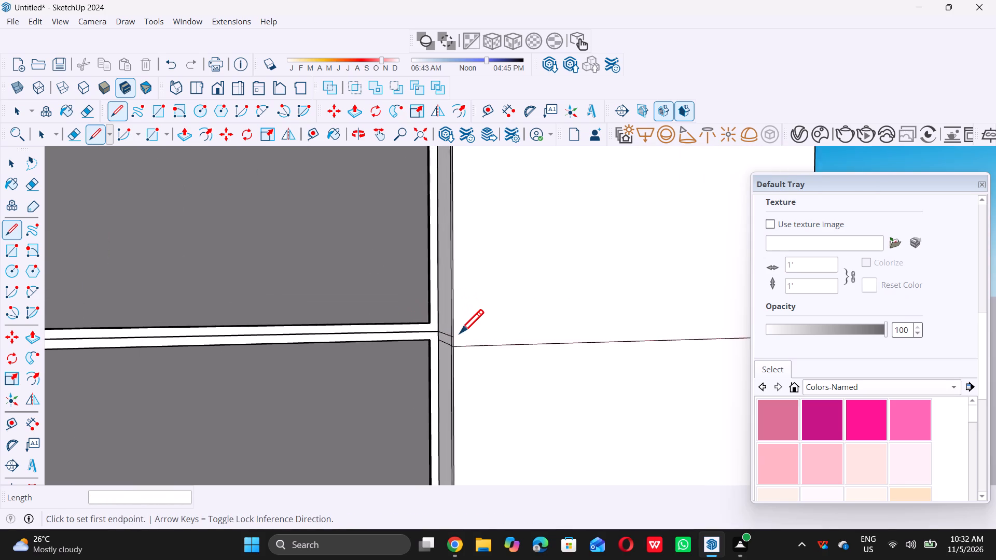
pyautogui.scroll(5, 458, 336)
pyautogui.click(446, 339)
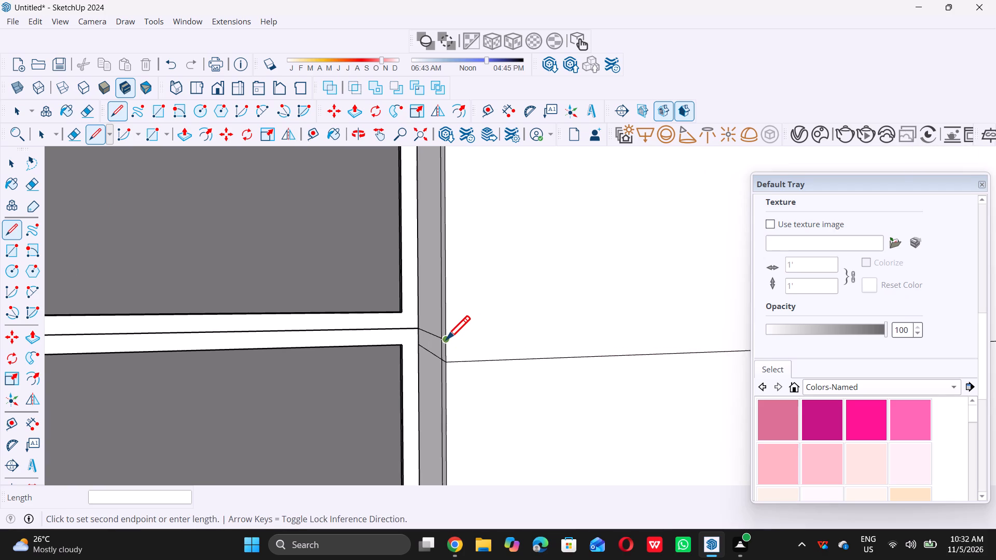
pyautogui.scroll(-18, 446, 339)
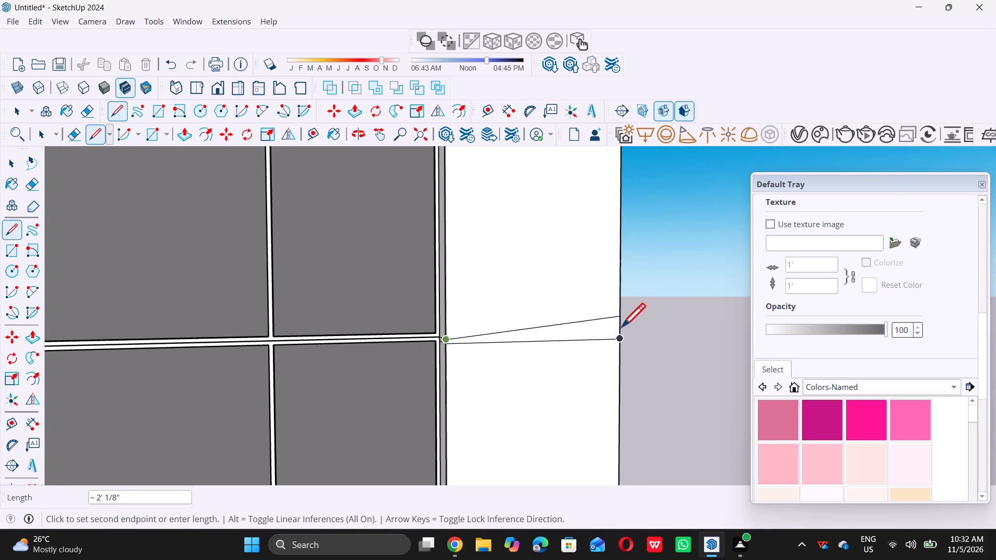
pyautogui.scroll(5, 616, 337)
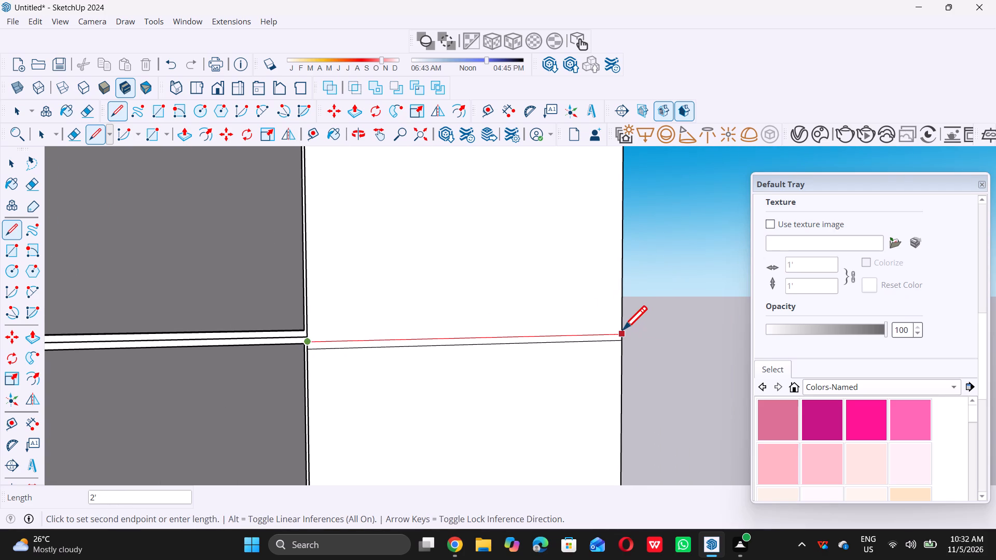
pyautogui.click(623, 329)
pyautogui.press('space')
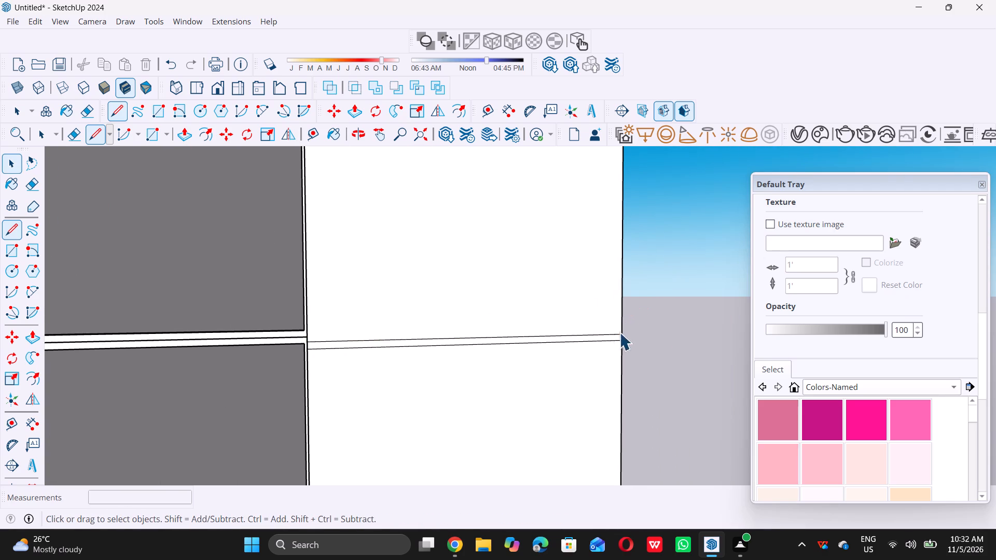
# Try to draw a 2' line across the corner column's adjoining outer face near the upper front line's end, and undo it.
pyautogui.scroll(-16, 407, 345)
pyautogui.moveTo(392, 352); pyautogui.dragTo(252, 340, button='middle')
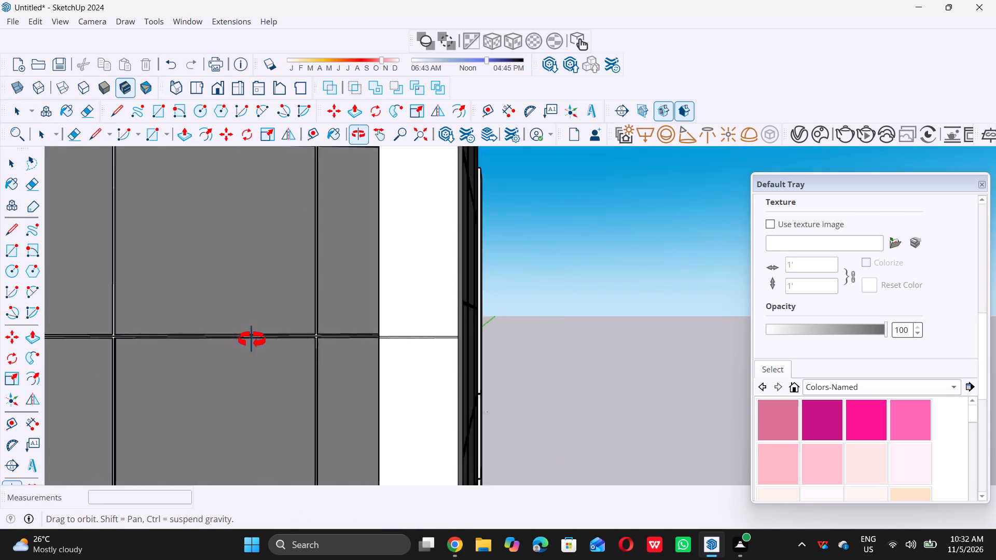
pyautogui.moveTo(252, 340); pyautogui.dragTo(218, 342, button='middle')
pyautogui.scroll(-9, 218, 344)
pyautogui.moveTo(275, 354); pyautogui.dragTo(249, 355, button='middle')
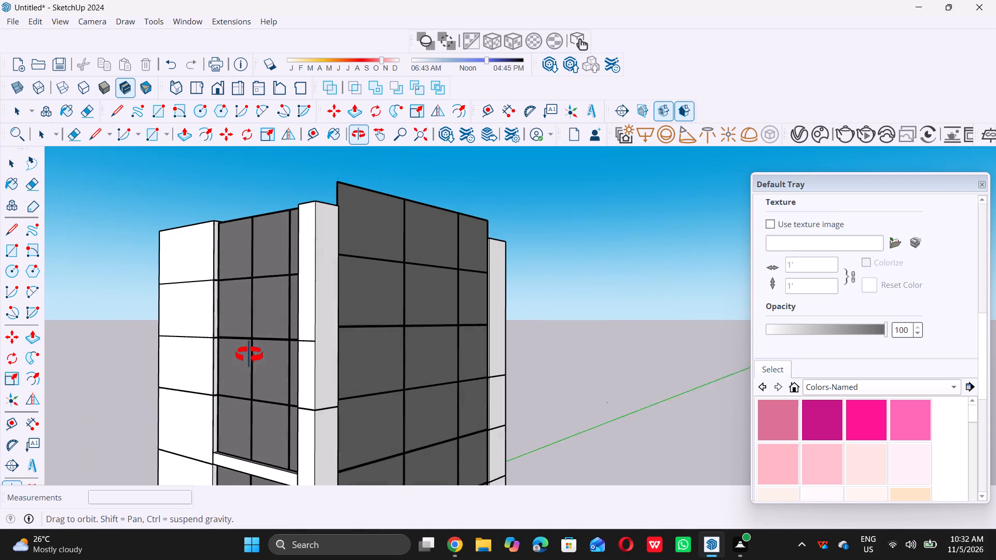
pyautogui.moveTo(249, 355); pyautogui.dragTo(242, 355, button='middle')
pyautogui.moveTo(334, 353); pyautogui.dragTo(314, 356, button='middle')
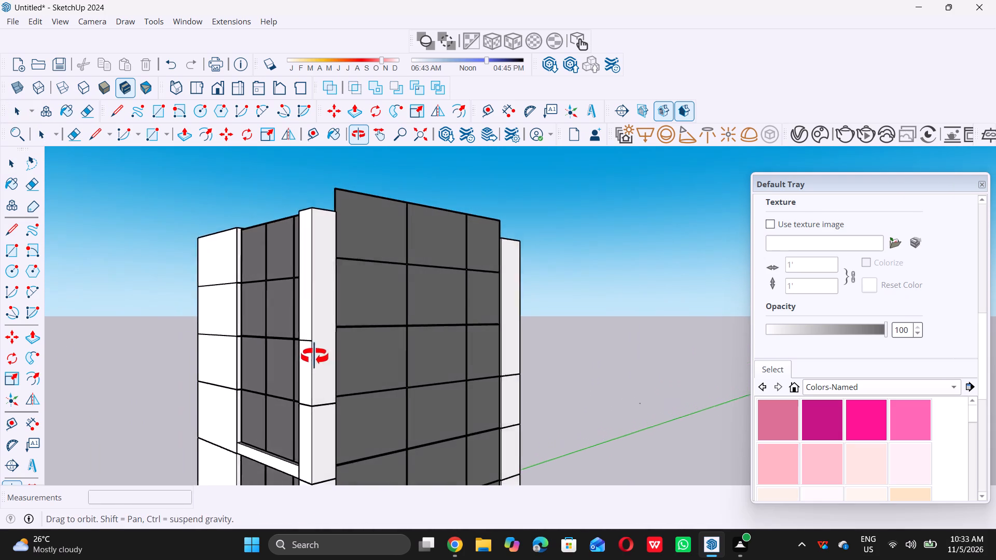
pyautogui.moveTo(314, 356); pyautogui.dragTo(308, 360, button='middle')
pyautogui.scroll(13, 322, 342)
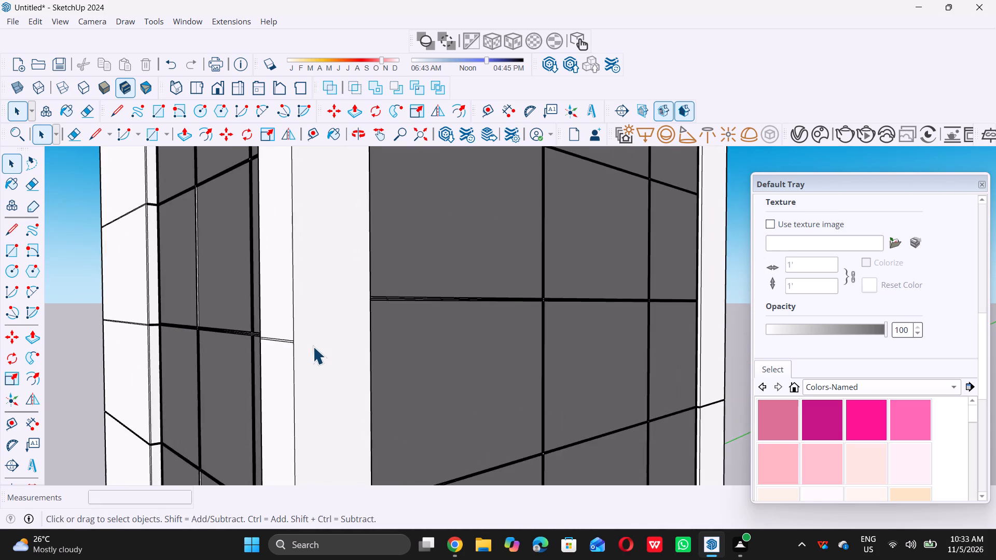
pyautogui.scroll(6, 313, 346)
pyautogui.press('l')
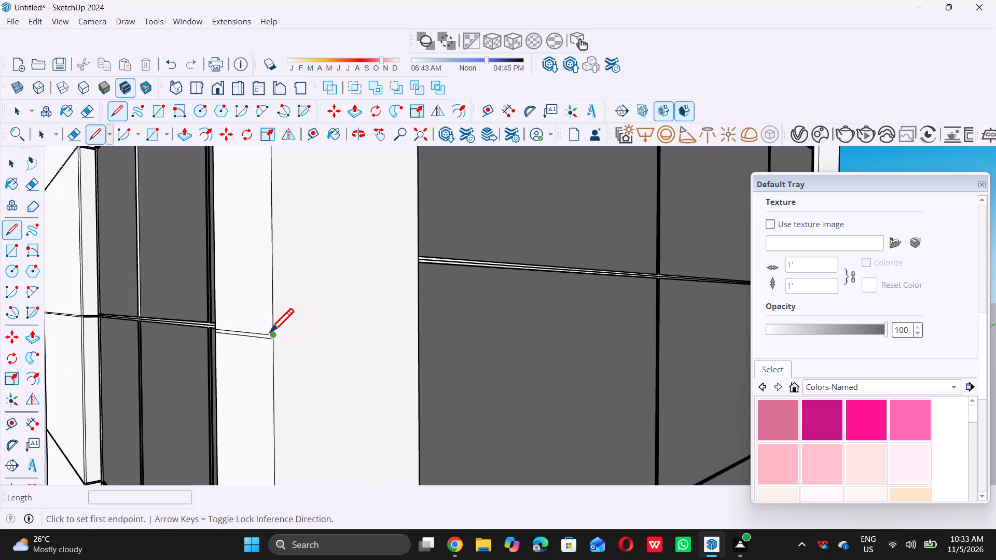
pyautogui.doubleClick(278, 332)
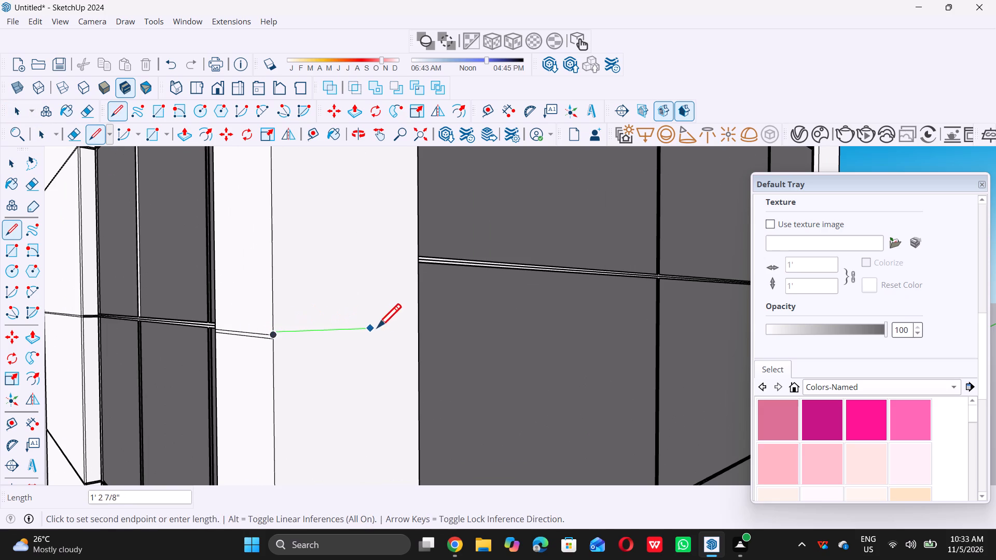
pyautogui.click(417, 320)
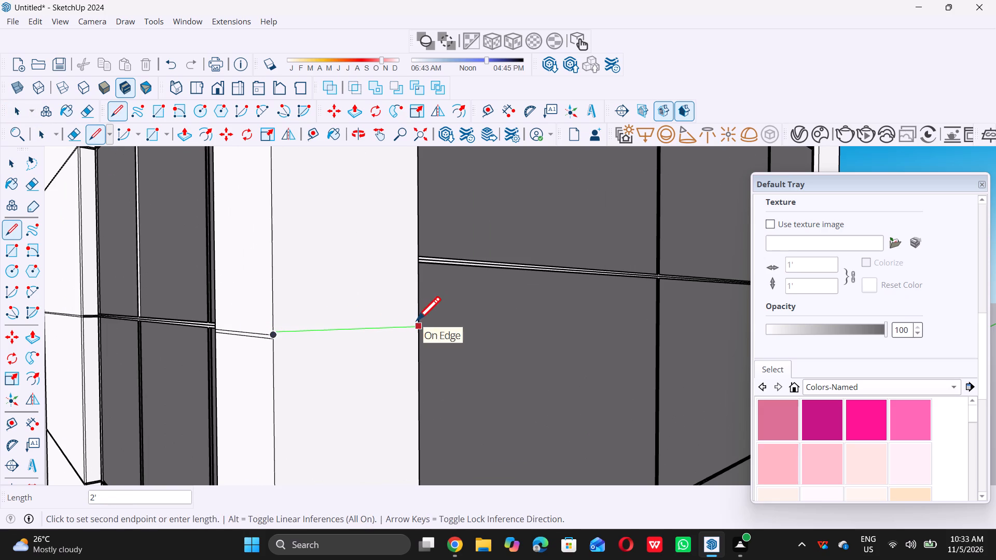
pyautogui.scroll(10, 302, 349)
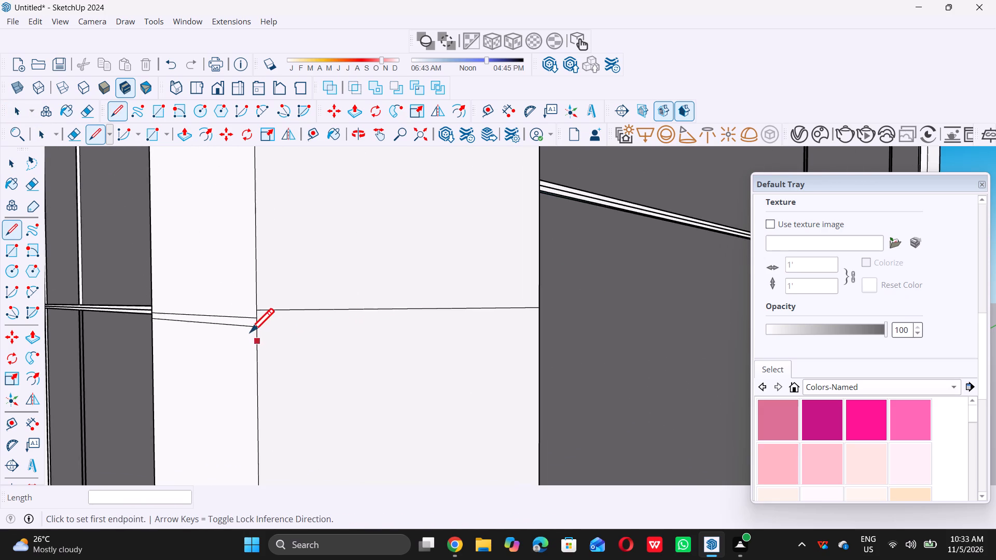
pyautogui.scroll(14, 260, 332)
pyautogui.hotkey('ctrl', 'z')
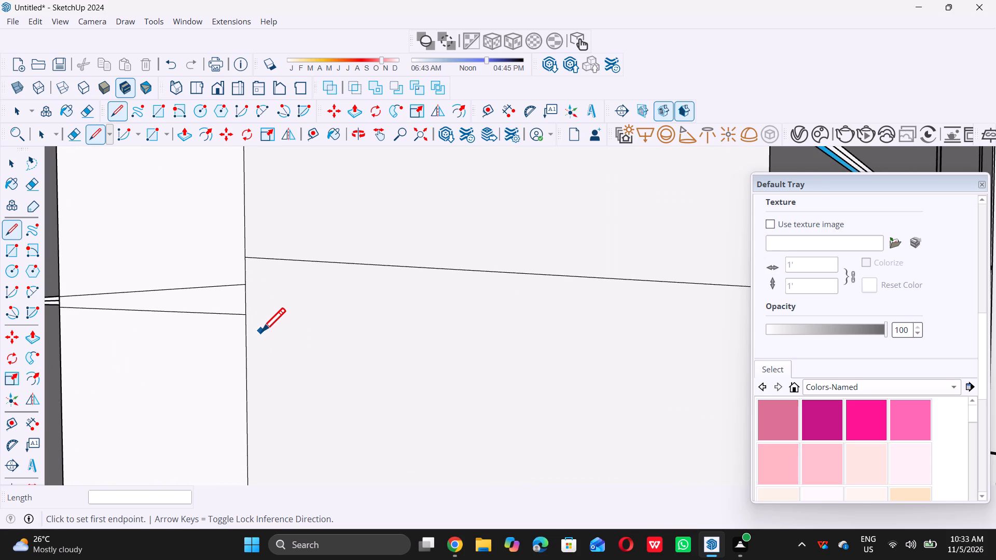
# Draw a 2' line across the corner column's adjoining outer face from the upper front line's end to the glazed wall.
pyautogui.click(249, 284)
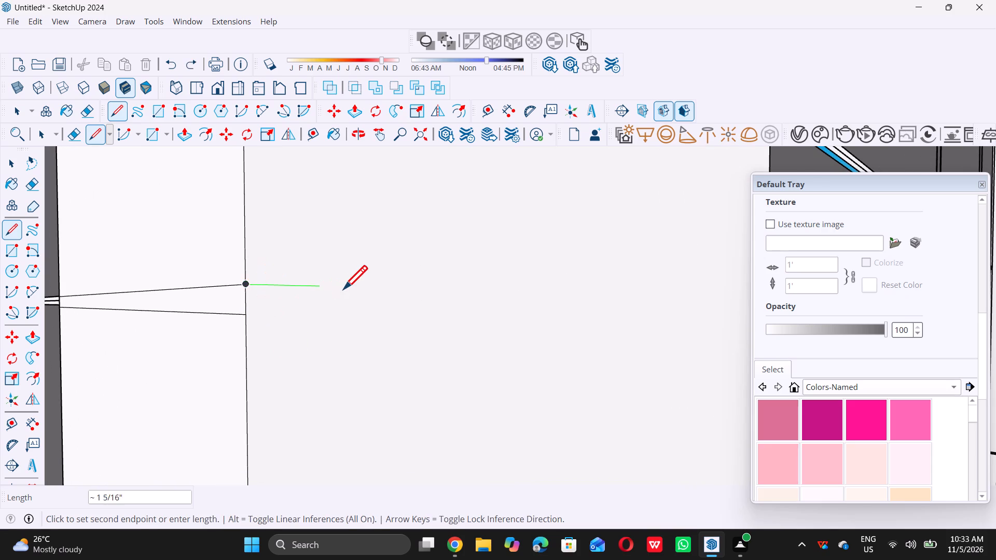
pyautogui.scroll(-8, 343, 287)
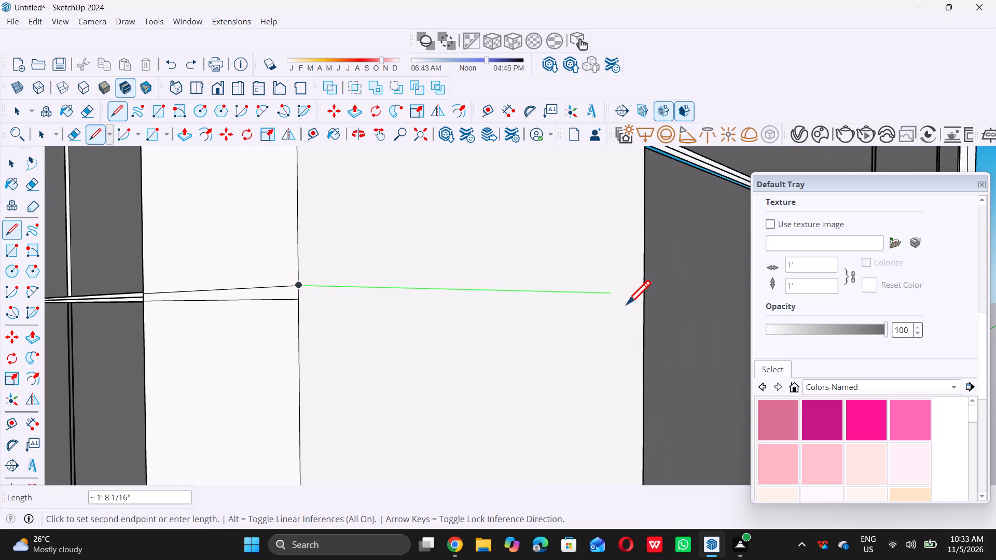
pyautogui.click(645, 296)
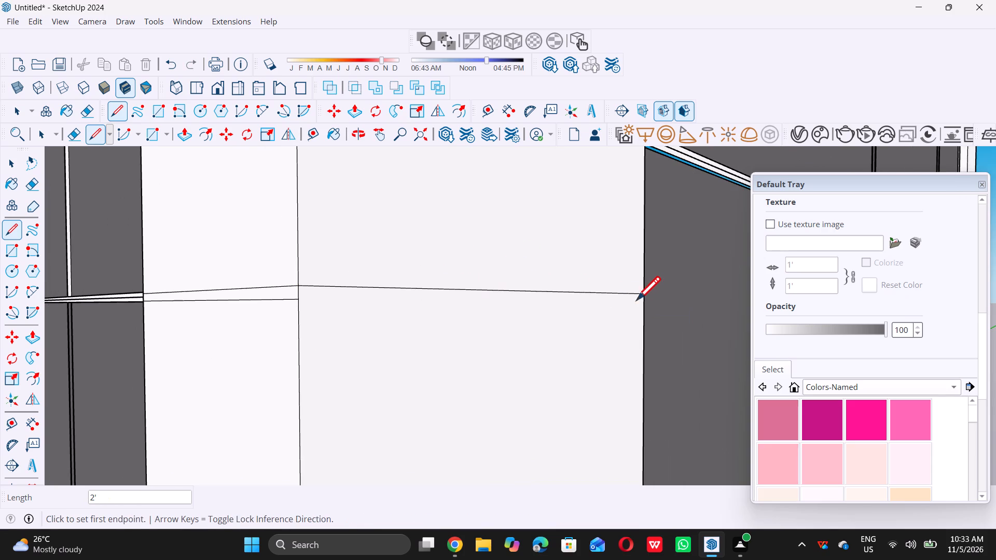
pyautogui.scroll(10, 310, 311)
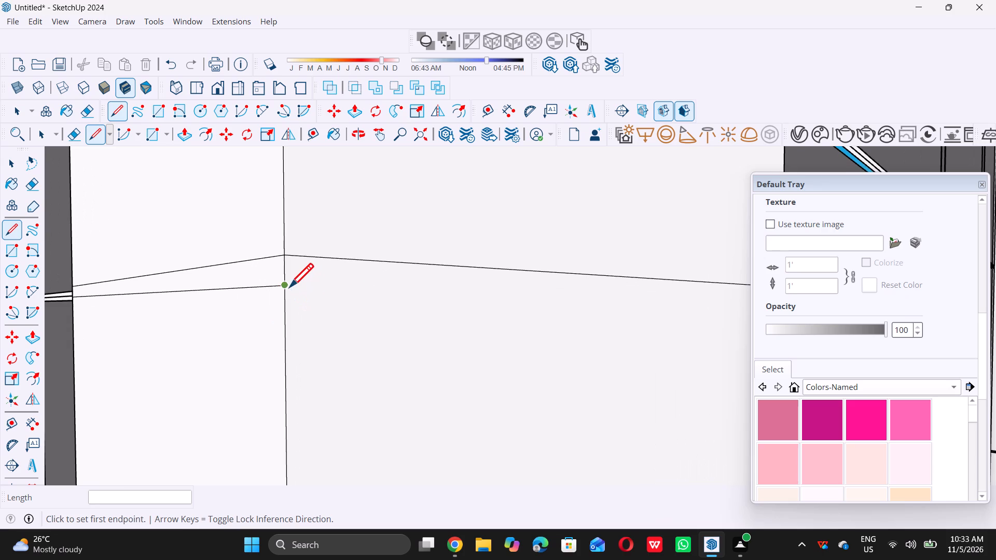
# Draw a parallel 2' line across the corner column's adjoining outer face from the lower front line's end to the glazed wall.
pyautogui.click(286, 287)
pyautogui.scroll(-9, 481, 282)
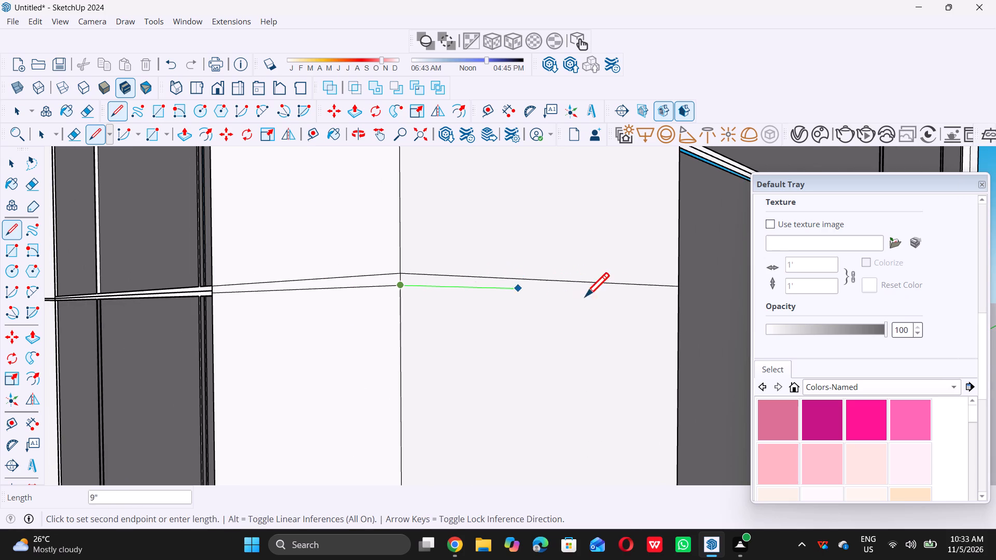
pyautogui.click(679, 296)
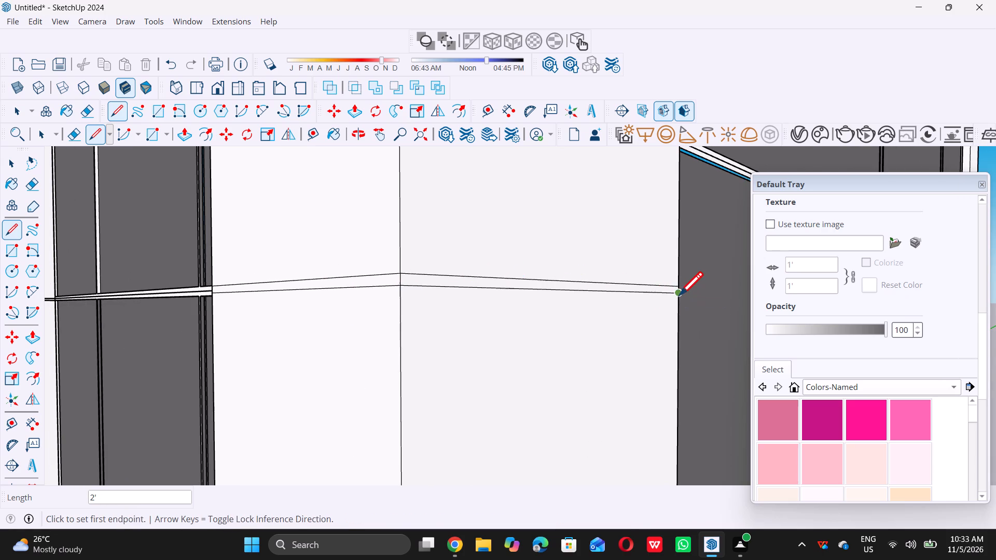
# Draw a line about 4 3/4" across the corner column's narrow side face, level with the topmost horizontal mullion's lower edge.
pyautogui.scroll(-20, 486, 369)
pyautogui.scroll(-3, 486, 369)
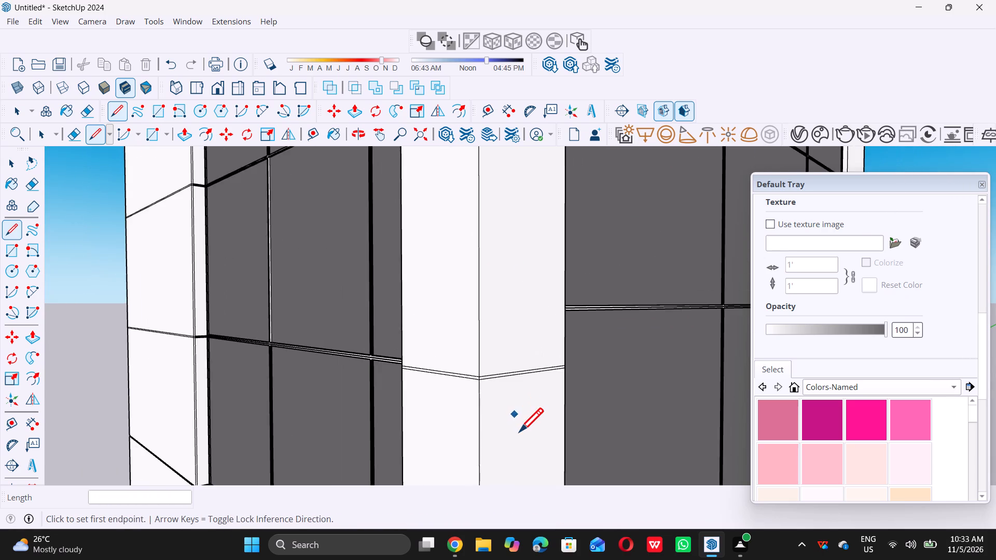
pyautogui.scroll(-20, 519, 431)
pyautogui.scroll(-1, 519, 431)
pyautogui.moveTo(477, 359); pyautogui.dragTo(699, 350, button='middle')
pyautogui.moveTo(552, 370); pyautogui.dragTo(635, 374, button='middle')
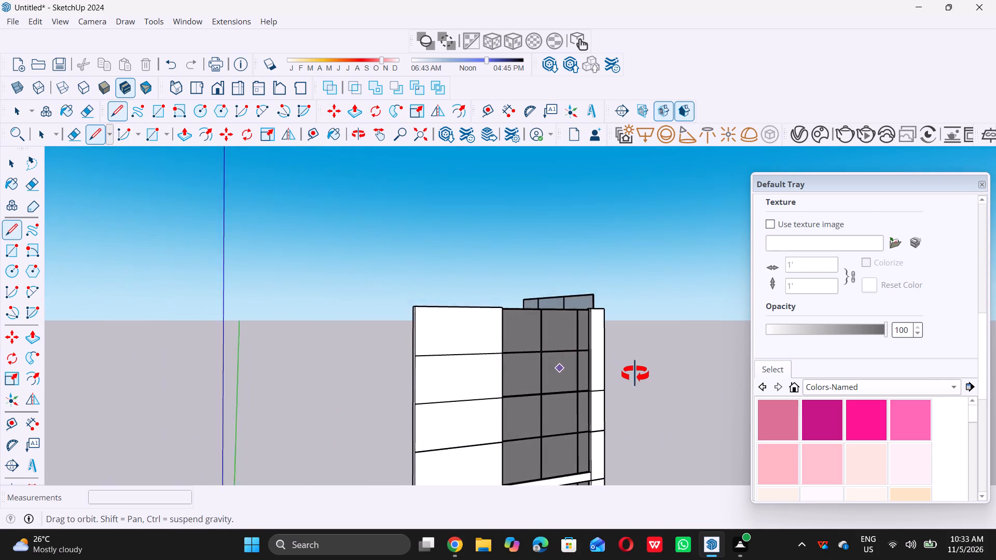
pyautogui.moveTo(635, 374); pyautogui.dragTo(651, 372, button='middle')
pyautogui.scroll(7, 584, 339)
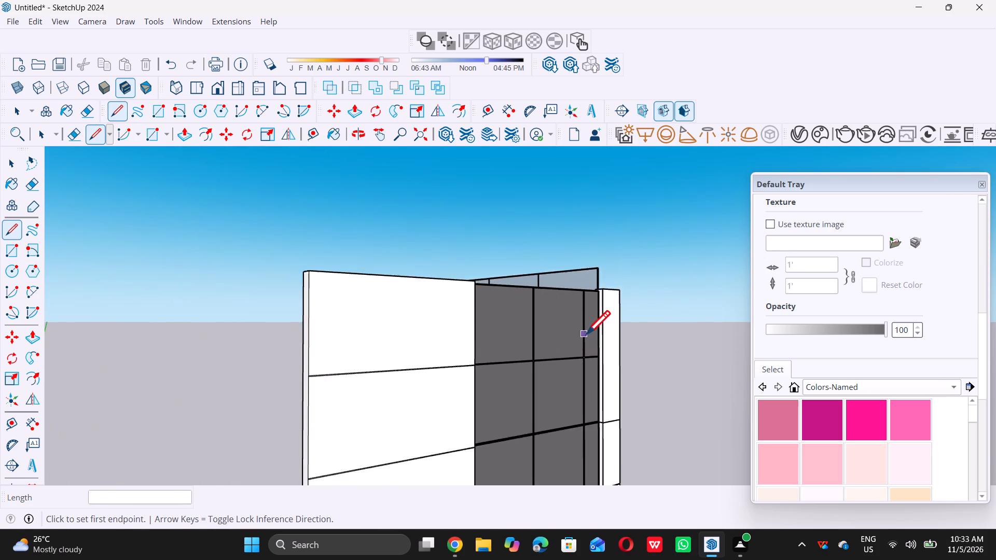
pyautogui.scroll(5, 586, 334)
pyautogui.scroll(12, 621, 377)
pyautogui.scroll(9, 570, 380)
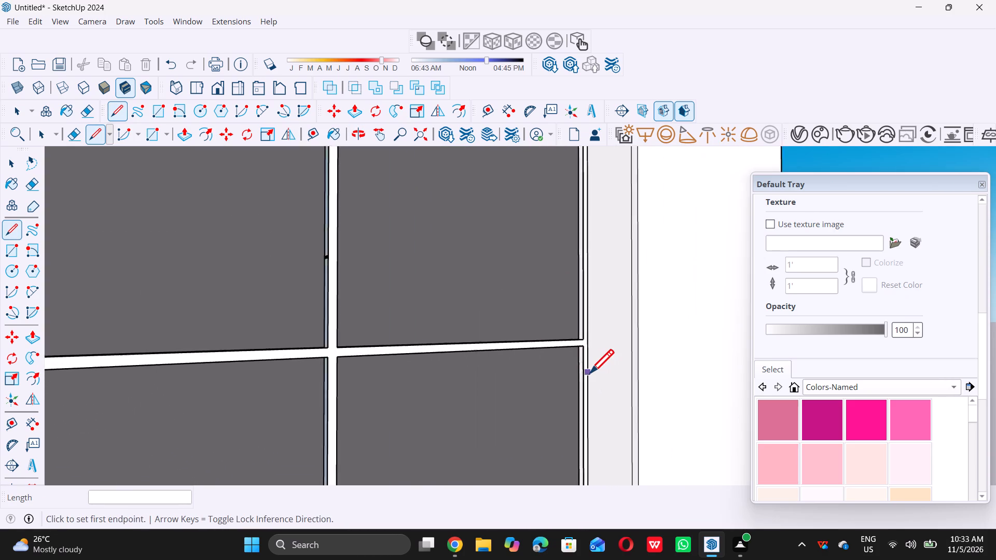
pyautogui.scroll(6, 590, 373)
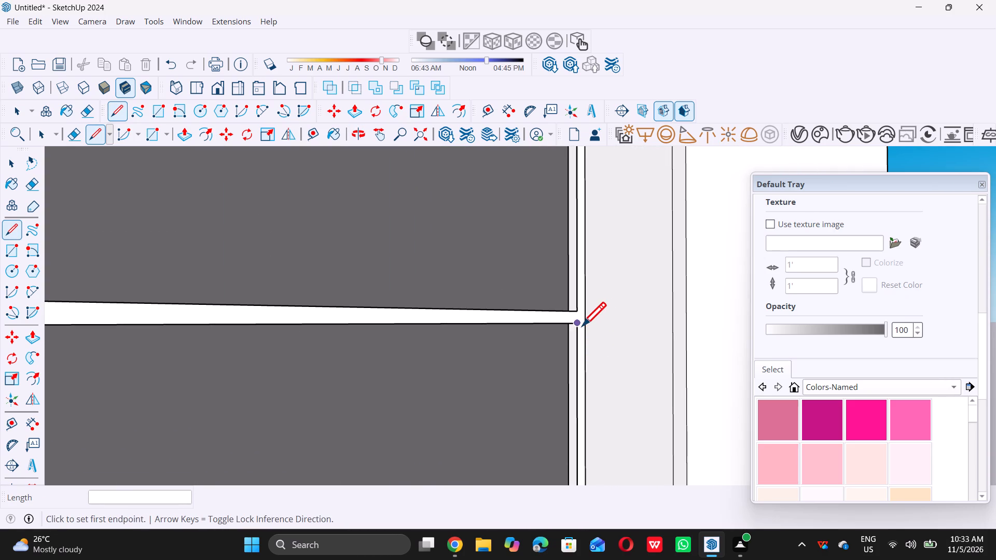
pyautogui.click(589, 323)
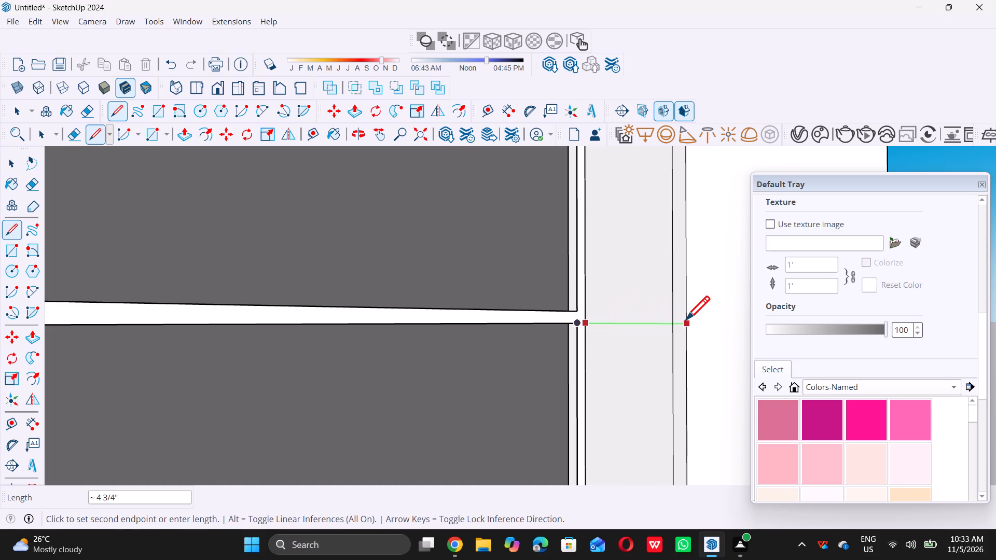
pyautogui.click(688, 318)
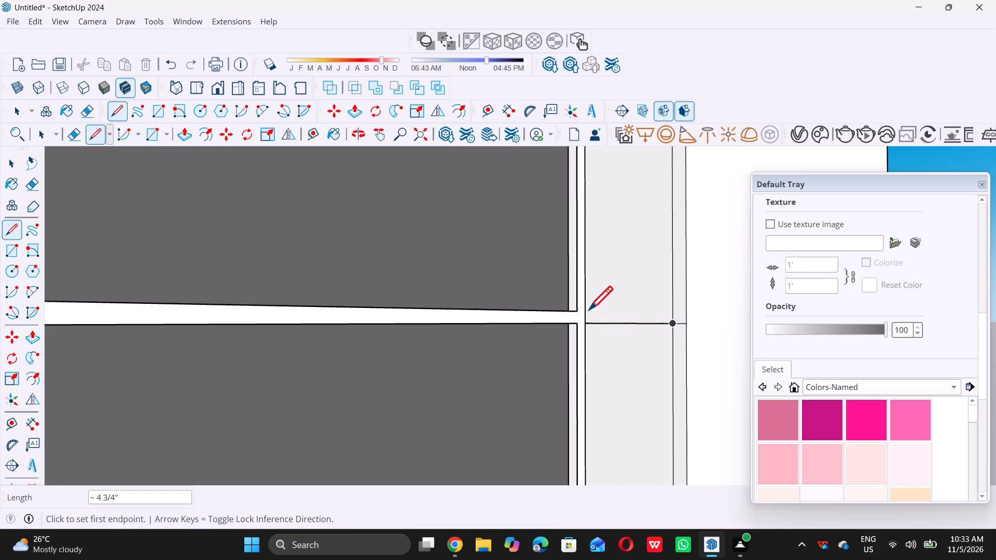
# Draw a parallel line about 4 3/4" across the same side face, level with the topmost mullion's upper edge.
pyautogui.scroll(10, 588, 309)
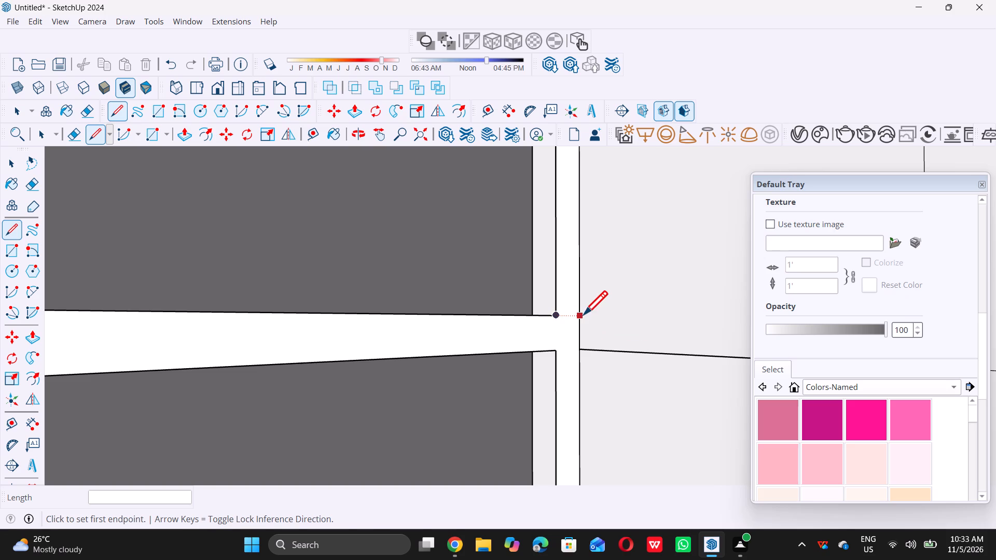
pyautogui.click(584, 314)
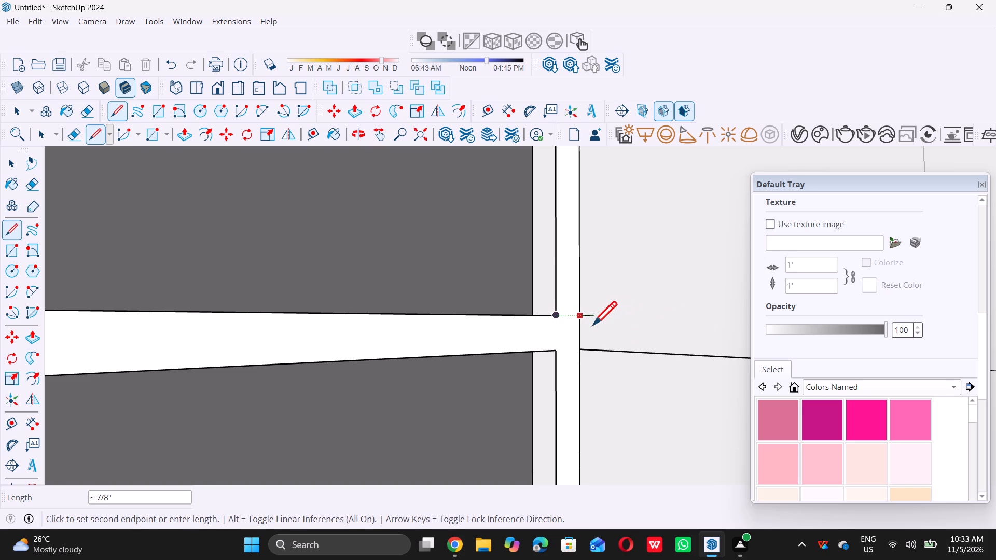
pyautogui.scroll(-11, 595, 324)
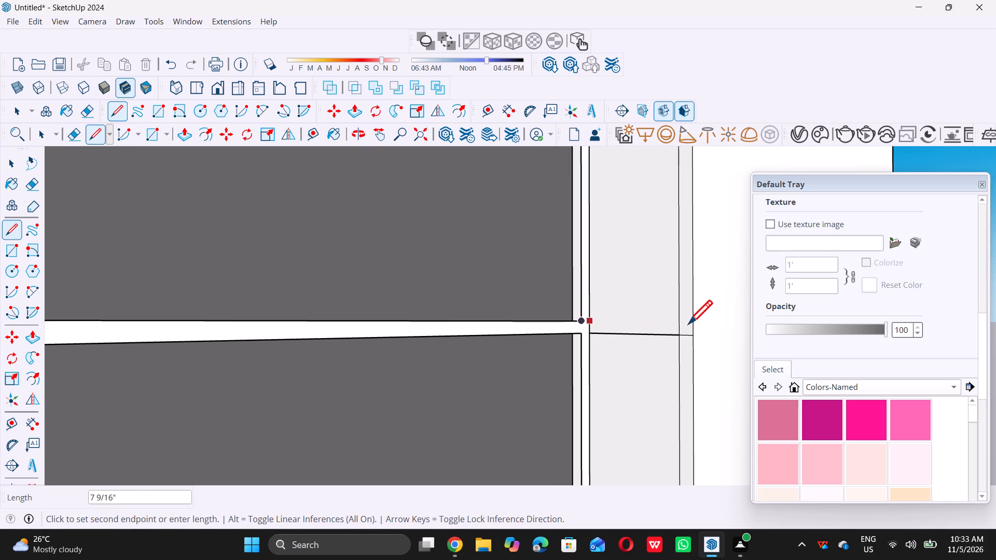
pyautogui.scroll(5, 690, 325)
pyautogui.click(698, 316)
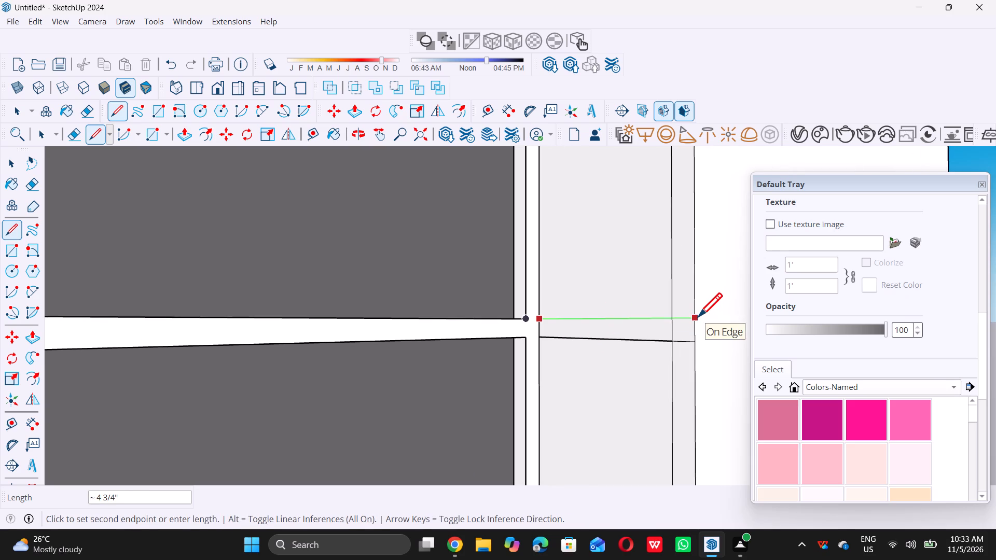
# Draw a 2' line across the corner column's front face from the upper side line's outer end to the far edge.
pyautogui.scroll(-10, 563, 352)
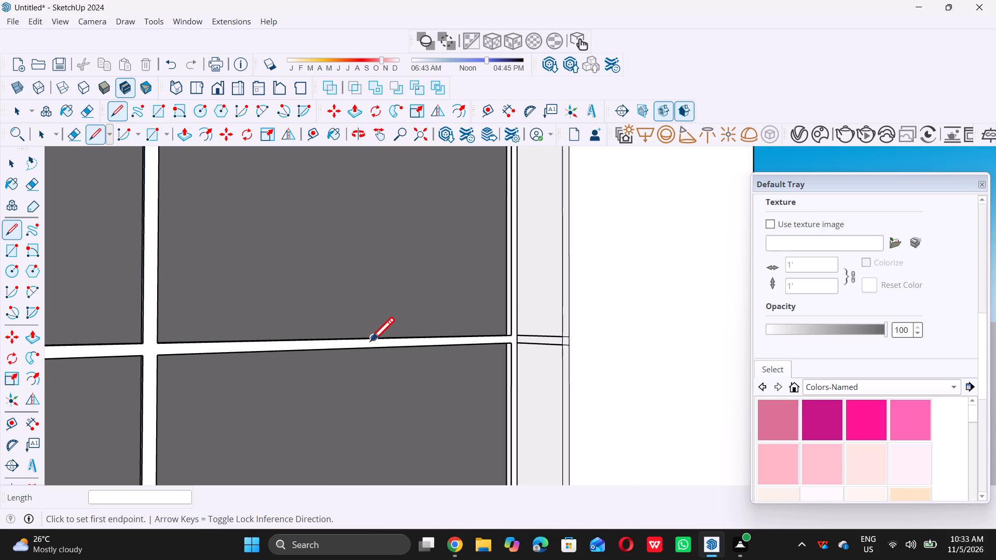
pyautogui.scroll(-10, 411, 363)
pyautogui.scroll(6, 596, 349)
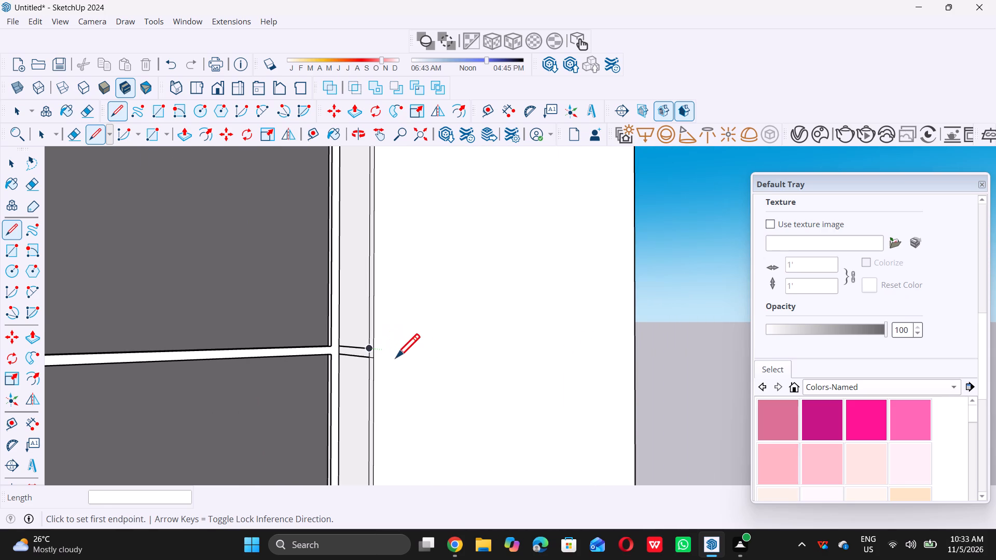
pyautogui.moveTo(398, 358); pyautogui.dragTo(364, 364, button='middle')
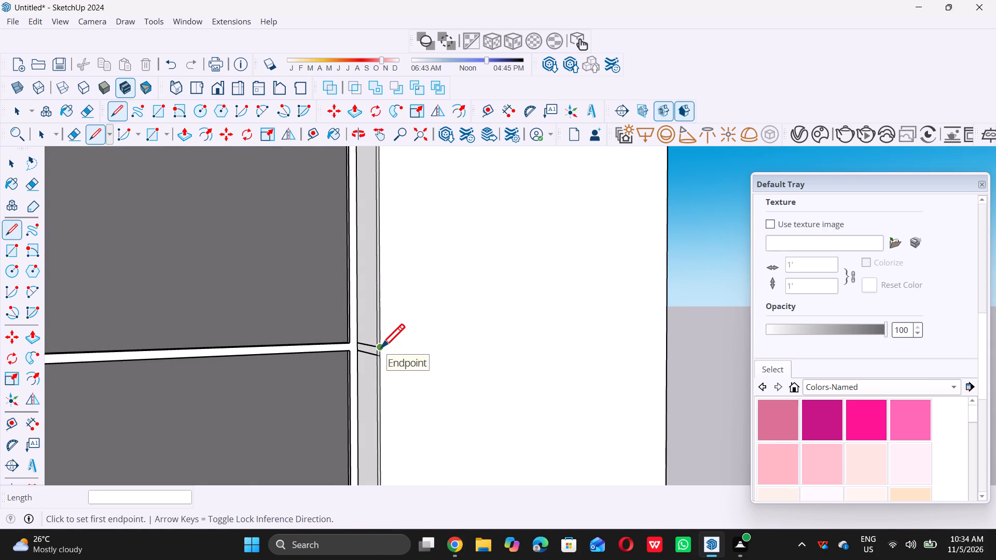
pyautogui.click(381, 347)
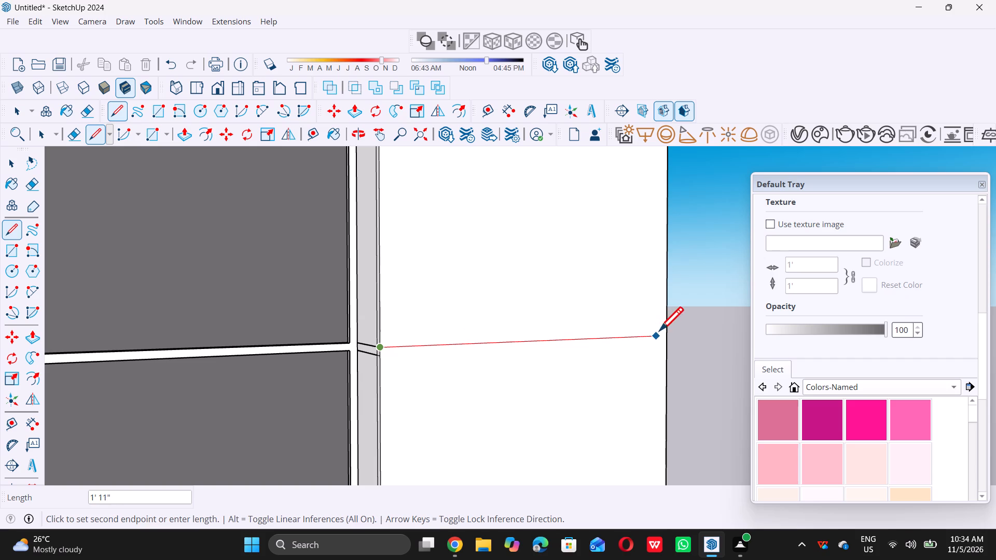
pyautogui.click(669, 334)
# Draw a parallel 2' line across the corner column's front face from the lower side line's outer end.
pyautogui.moveTo(644, 362); pyautogui.dragTo(604, 334, button='middle')
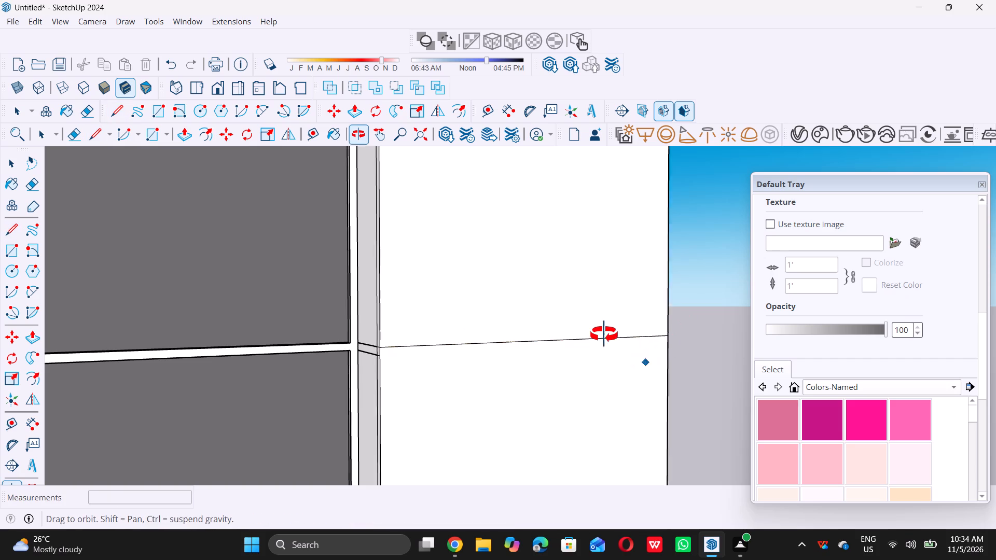
pyautogui.moveTo(604, 334); pyautogui.dragTo(603, 333, button='middle')
pyautogui.scroll(5, 452, 354)
pyautogui.scroll(5, 344, 362)
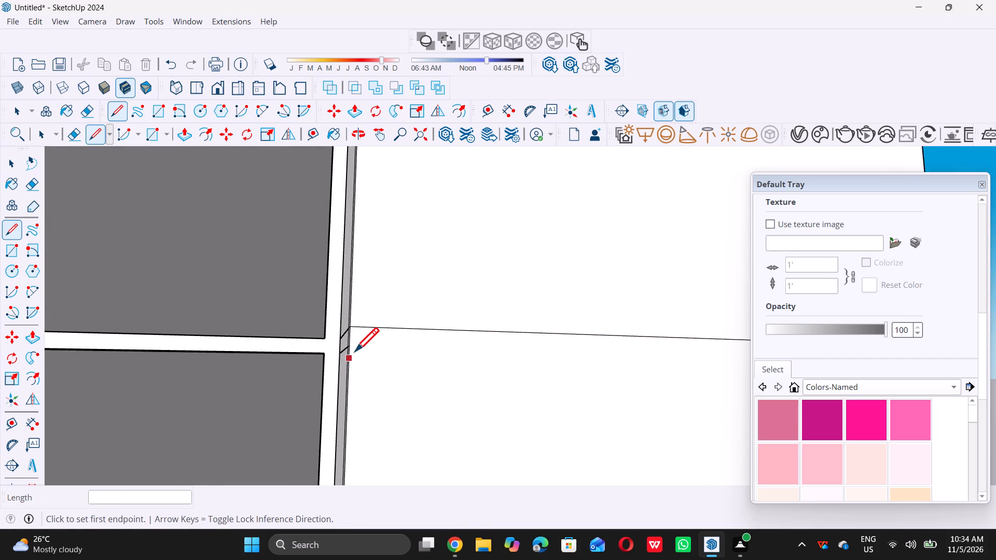
pyautogui.scroll(5, 355, 351)
pyautogui.click(348, 342)
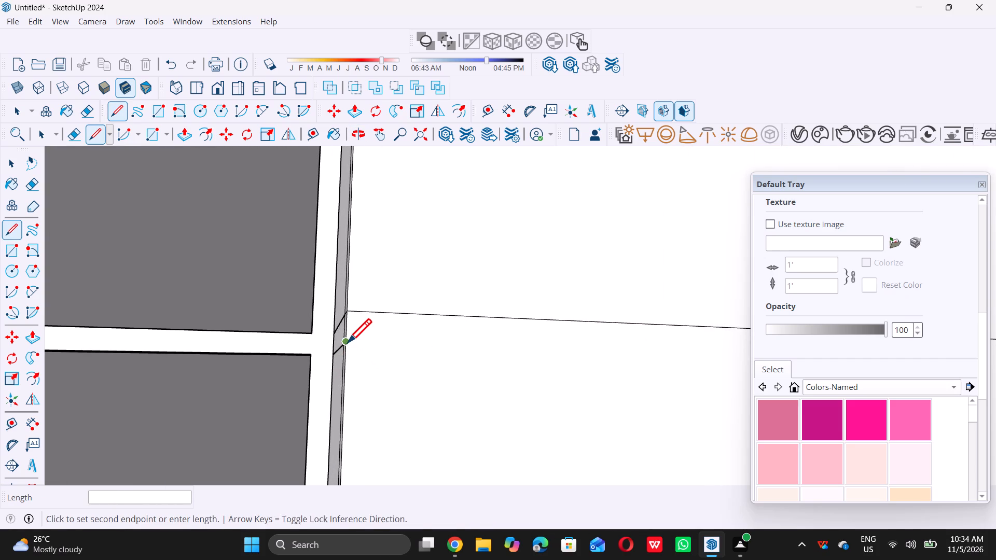
pyautogui.scroll(-18, 347, 343)
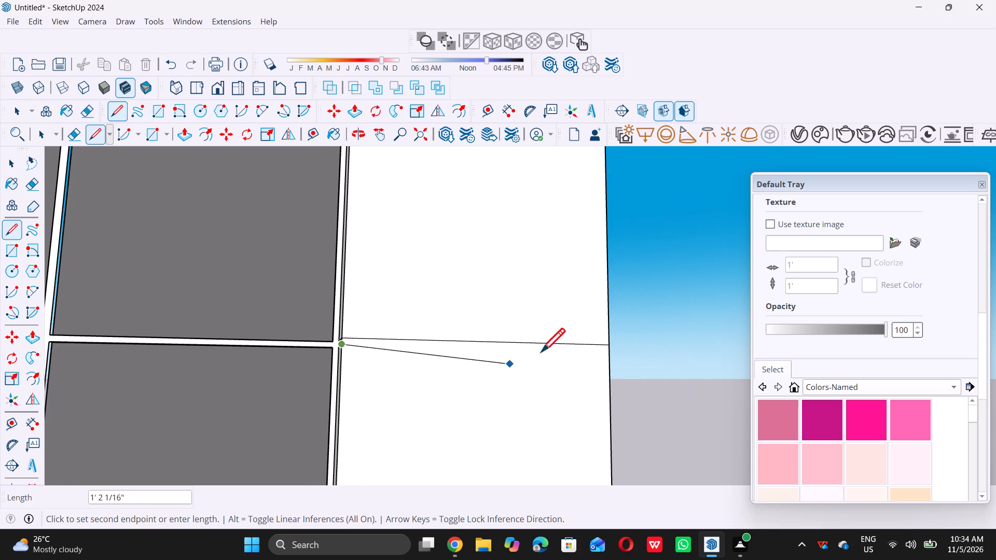
pyautogui.scroll(5, 606, 354)
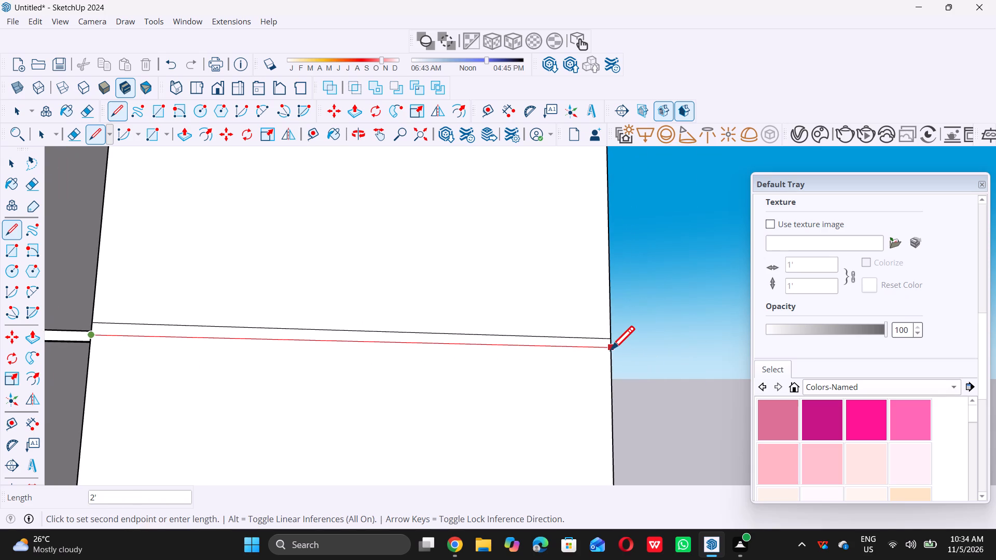
pyautogui.click(611, 349)
# Draw a 2' line across the corner column's adjoining outer face from the lower front line's end to the glazed wall.
pyautogui.moveTo(603, 367); pyautogui.dragTo(419, 389, button='middle')
pyautogui.scroll(1, 386, 381)
pyautogui.scroll(-6, 376, 375)
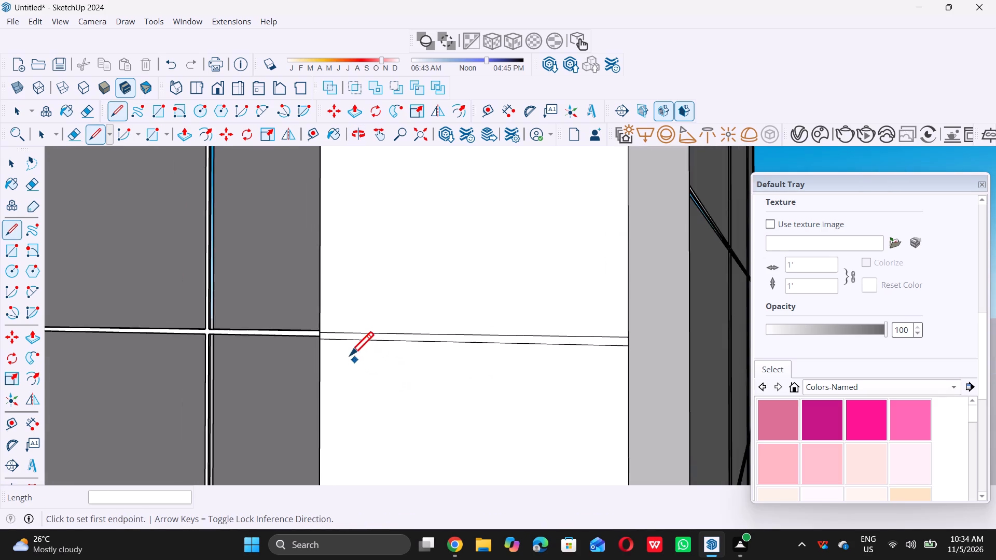
pyautogui.scroll(-12, 350, 355)
pyautogui.moveTo(466, 379); pyautogui.dragTo(420, 384, button='middle')
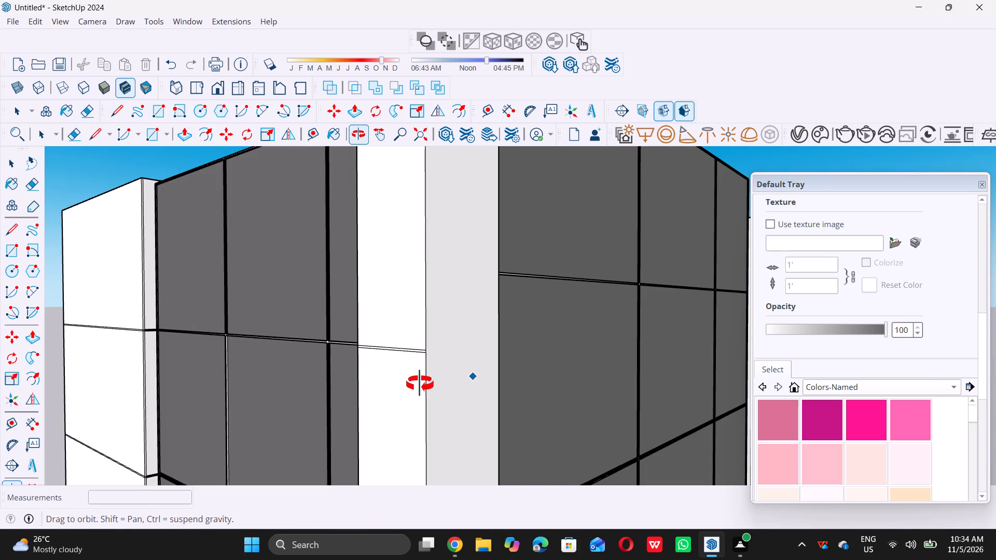
pyautogui.moveTo(420, 384); pyautogui.dragTo(377, 369, button='middle')
pyautogui.scroll(5, 520, 351)
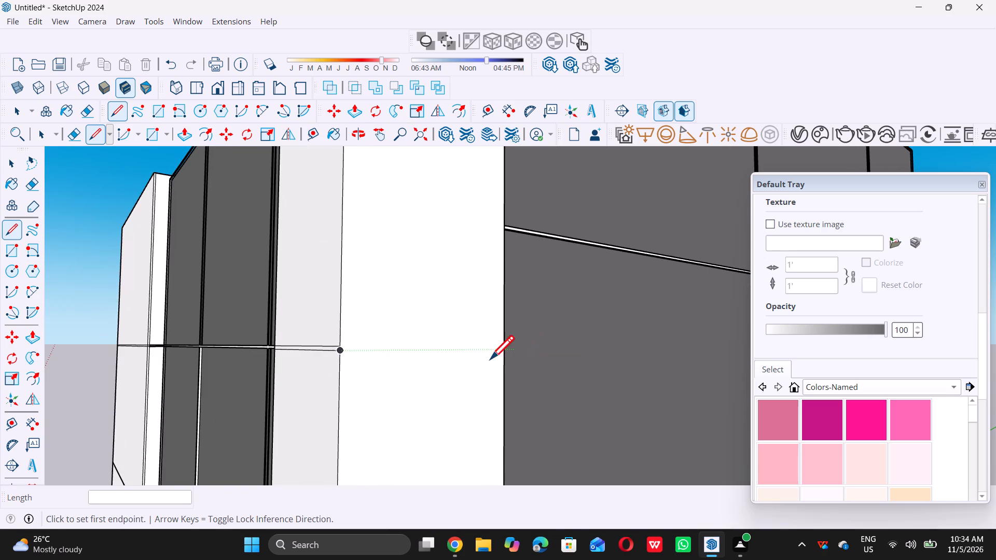
pyautogui.click(341, 349)
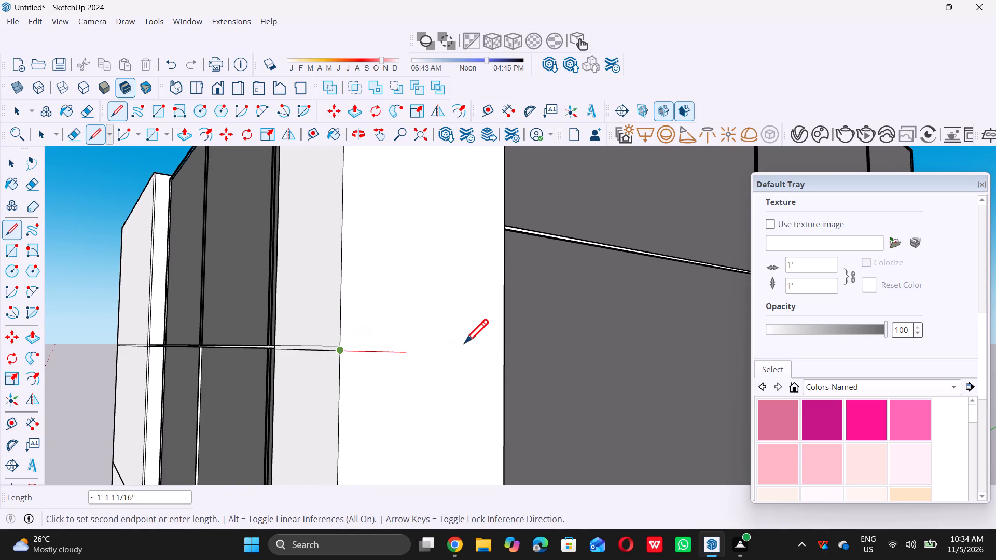
pyautogui.click(508, 347)
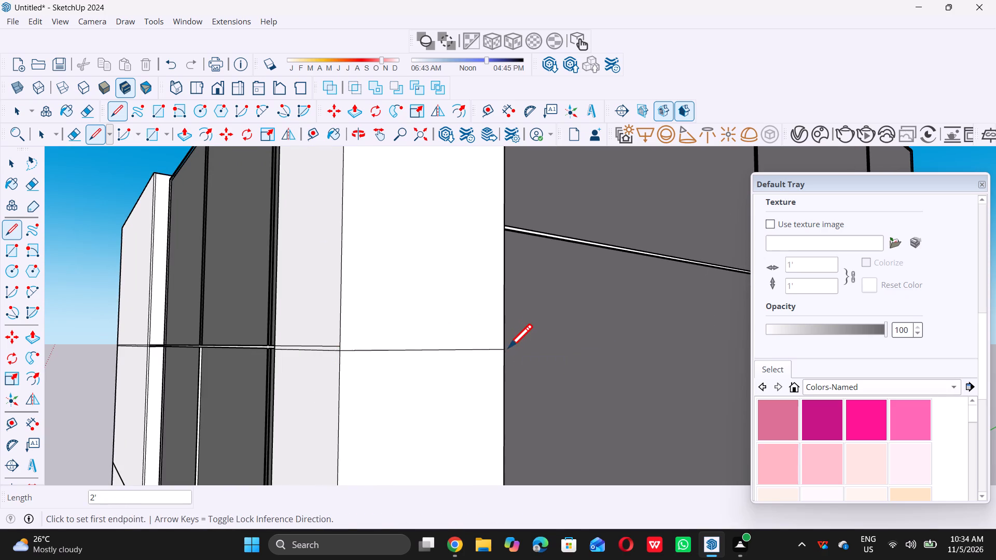
# Draw a parallel 2' line across the adjoining outer face from the upper front line's end to the glazed wall.
pyautogui.moveTo(499, 374); pyautogui.dragTo(464, 393, button='middle')
pyautogui.scroll(3, 354, 352)
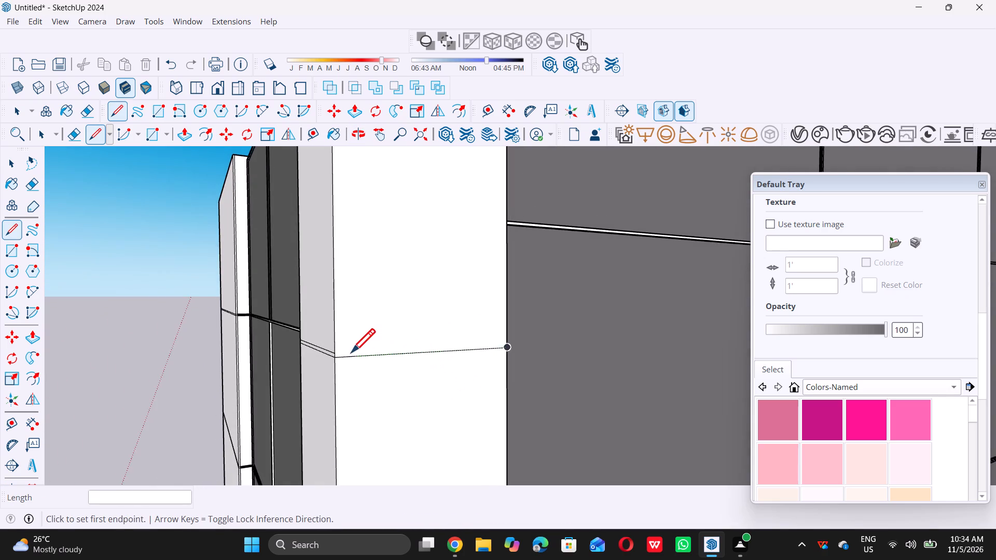
pyautogui.scroll(7, 351, 352)
pyautogui.click(312, 352)
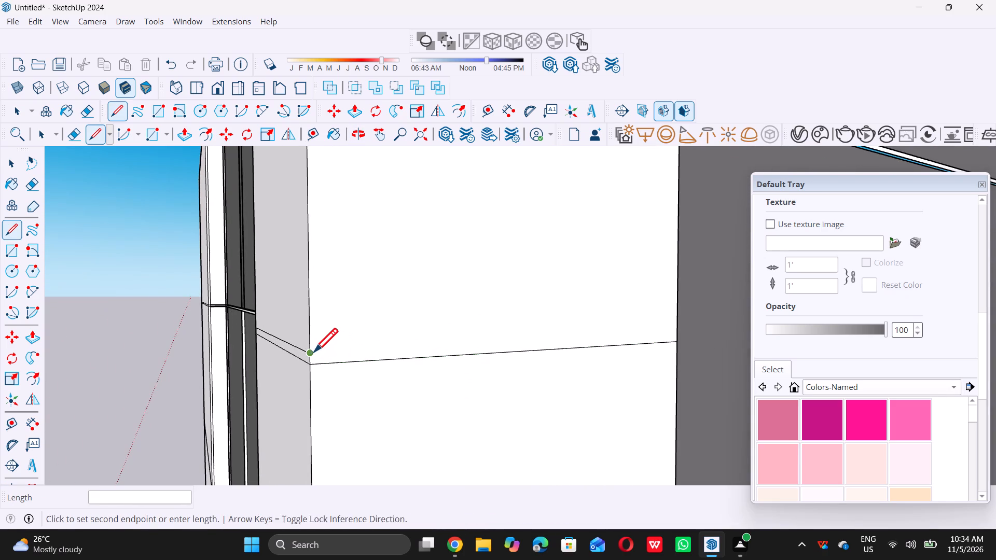
pyautogui.click(676, 332)
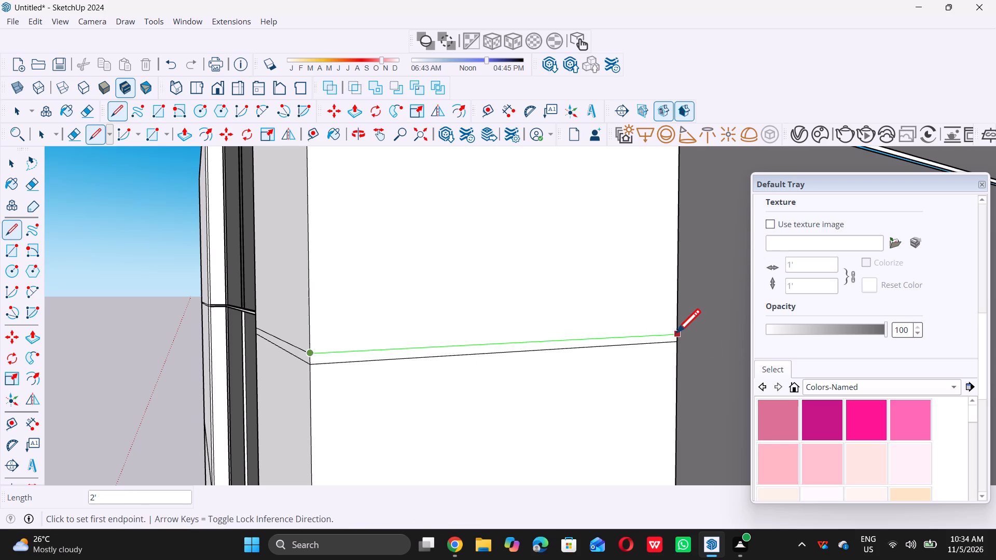
pyautogui.press('space')
# Examine the horizontal groove lines on the end column beside the glazed wall, comparing the upper and lower levels.
pyautogui.scroll(-16, 658, 337)
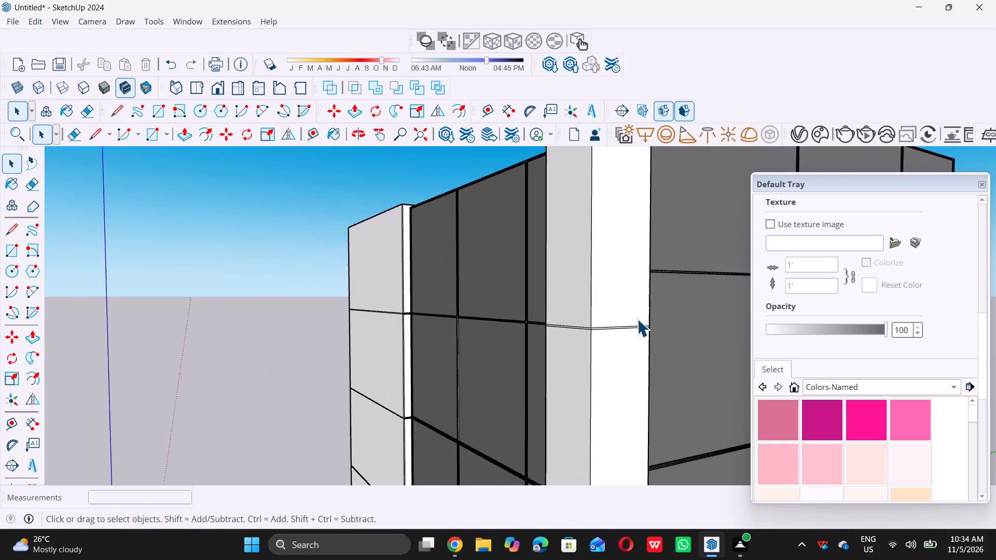
pyautogui.scroll(-18, 637, 319)
pyautogui.moveTo(518, 328); pyautogui.dragTo(572, 312, button='middle')
pyautogui.scroll(11, 517, 391)
pyautogui.scroll(7, 558, 368)
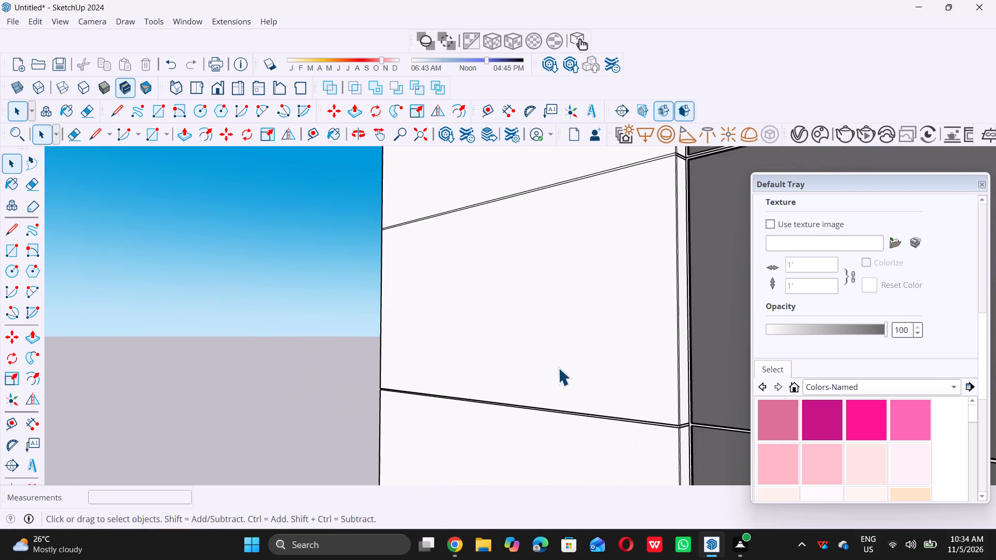
pyautogui.scroll(-4, 552, 370)
pyautogui.scroll(4, 551, 372)
pyautogui.scroll(15, 585, 416)
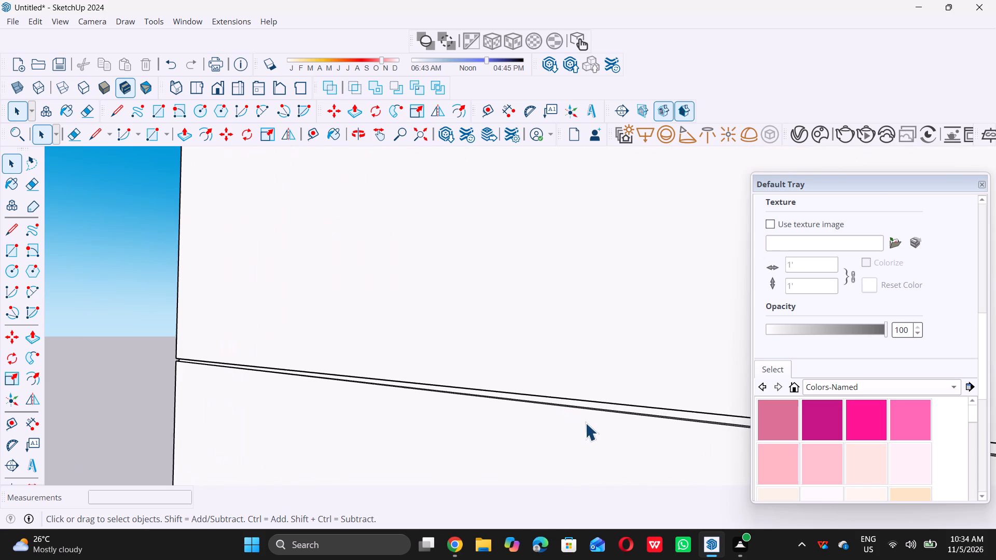
pyautogui.scroll(-20, 496, 412)
pyautogui.scroll(-1, 496, 412)
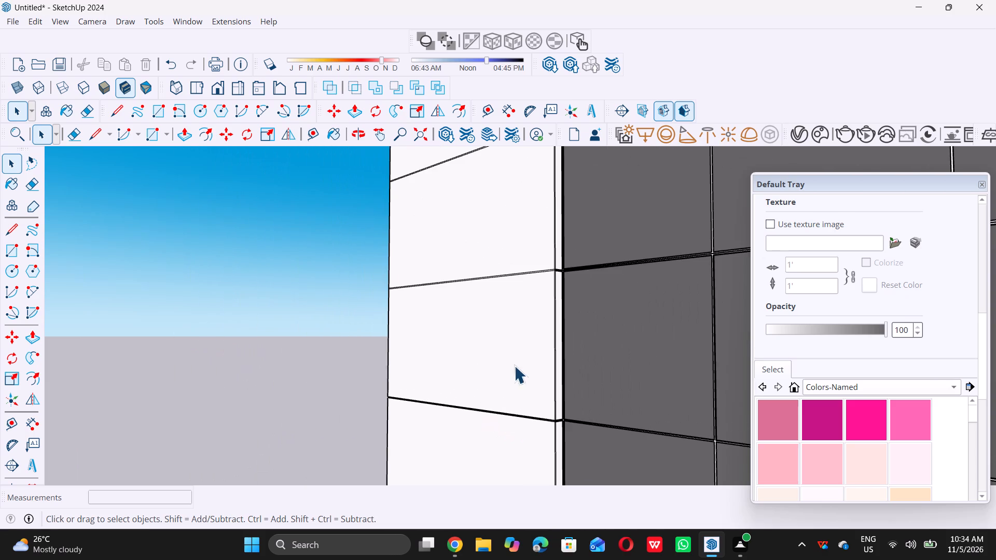
pyautogui.moveTo(497, 281); pyautogui.dragTo(520, 353, button='middle')
pyautogui.scroll(1, 520, 353)
pyautogui.scroll(-11, 520, 359)
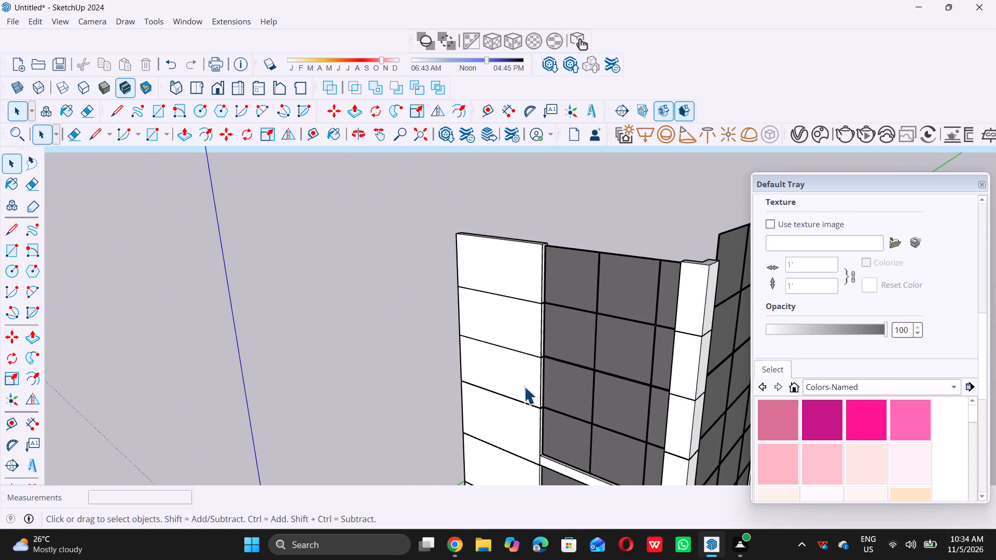
# Recess the narrow strip on the end column's front face 0.5" at the upper storey's mullion level.
pyautogui.moveTo(524, 384); pyautogui.dragTo(524, 354, button='middle')
pyautogui.scroll(16, 524, 346)
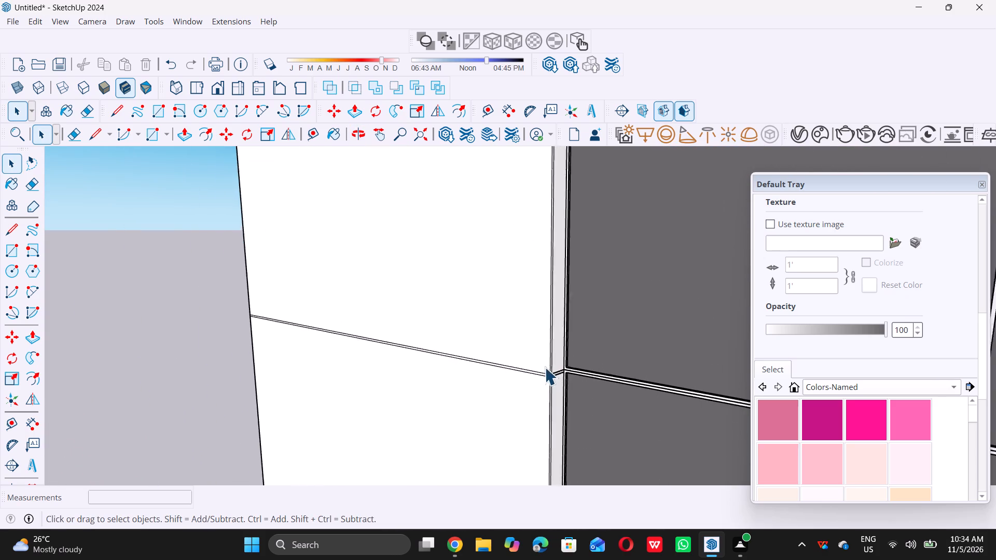
pyautogui.scroll(16, 545, 367)
pyautogui.scroll(8, 542, 385)
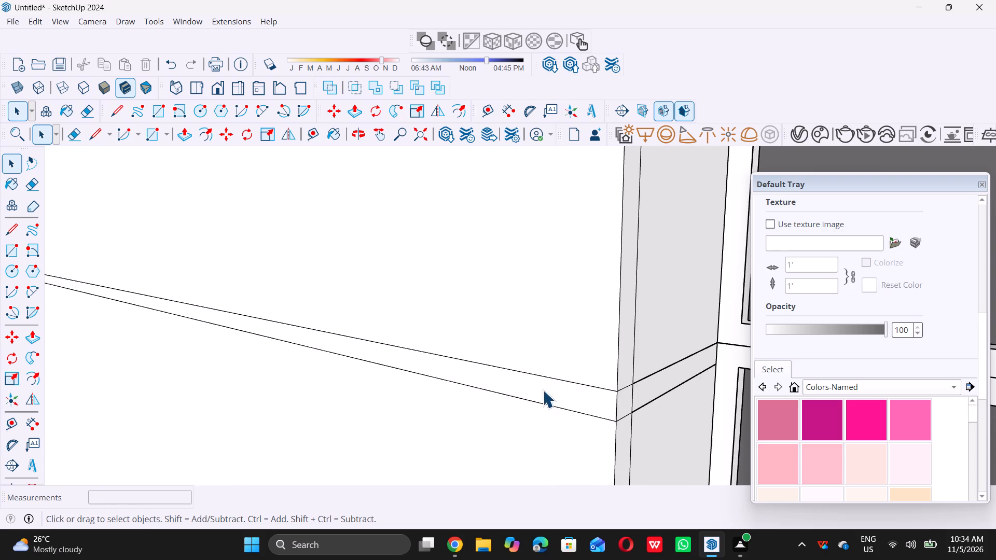
pyautogui.click(543, 395)
pyautogui.press('p')
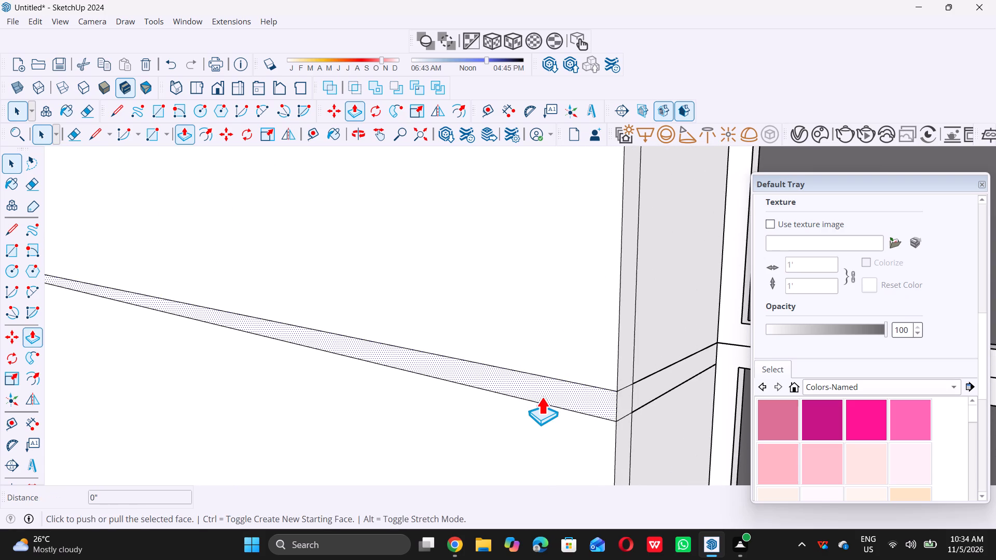
pyautogui.click(556, 392)
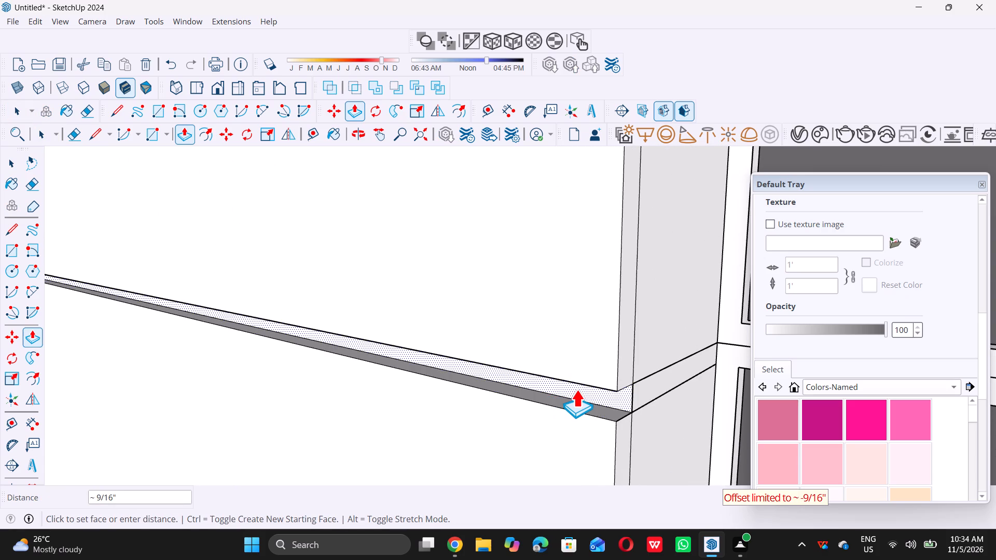
pyautogui.write('0.5')
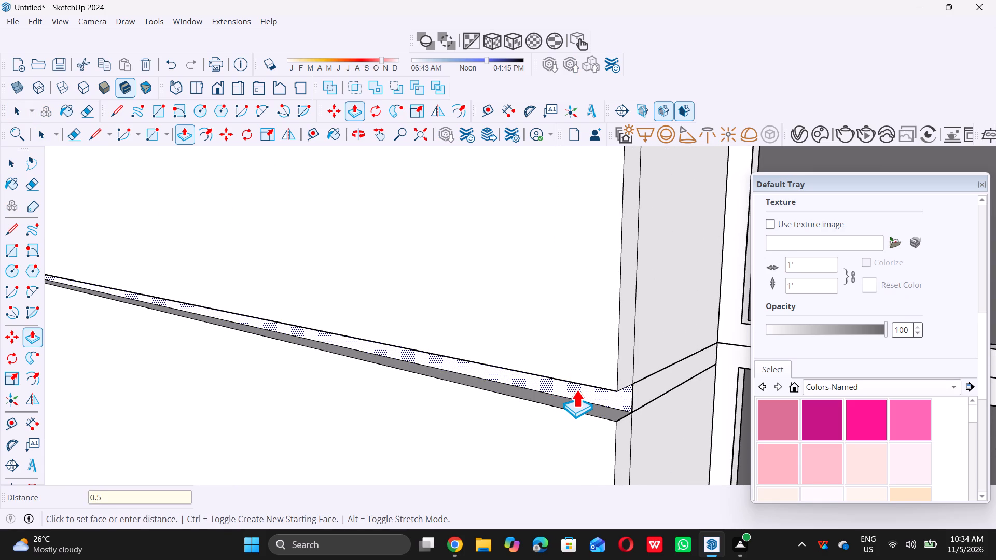
pyautogui.hotkey('shift', '"')
pyautogui.press('Return')
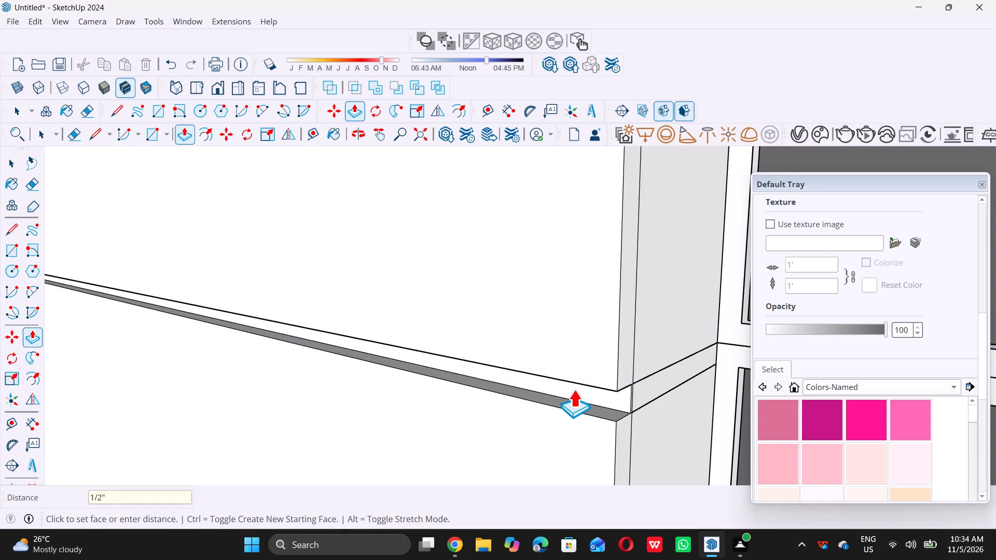
pyautogui.press('space')
# Recess the strip at the next mullion level up on the end column's front face 0.5".
pyautogui.scroll(-9, 515, 414)
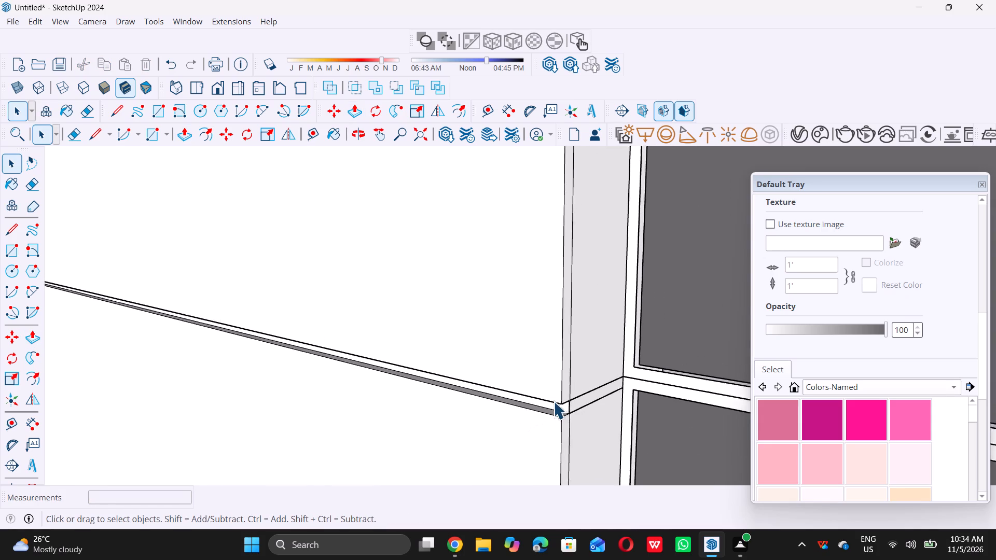
pyautogui.scroll(-20, 554, 401)
pyautogui.scroll(-6, 554, 401)
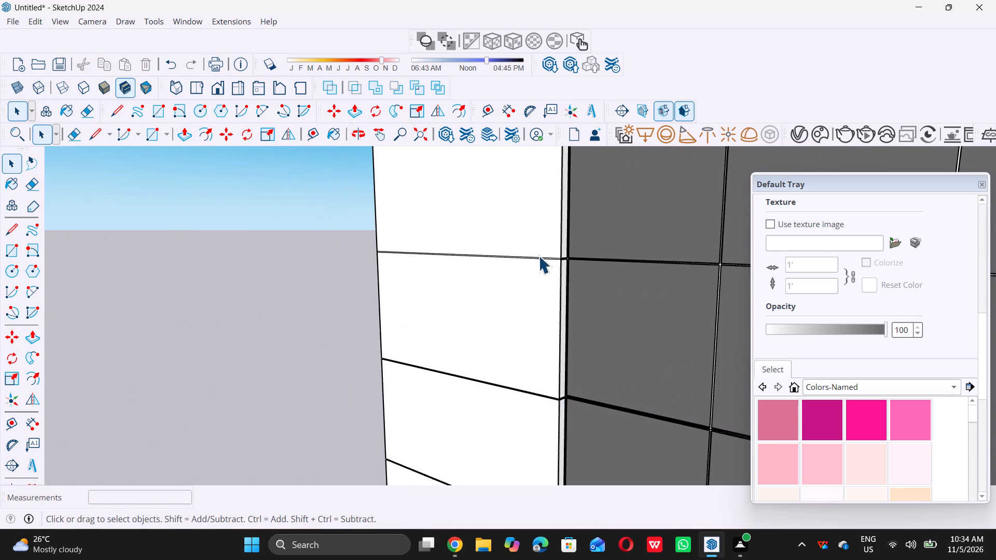
pyautogui.scroll(12, 539, 237)
pyautogui.scroll(12, 583, 279)
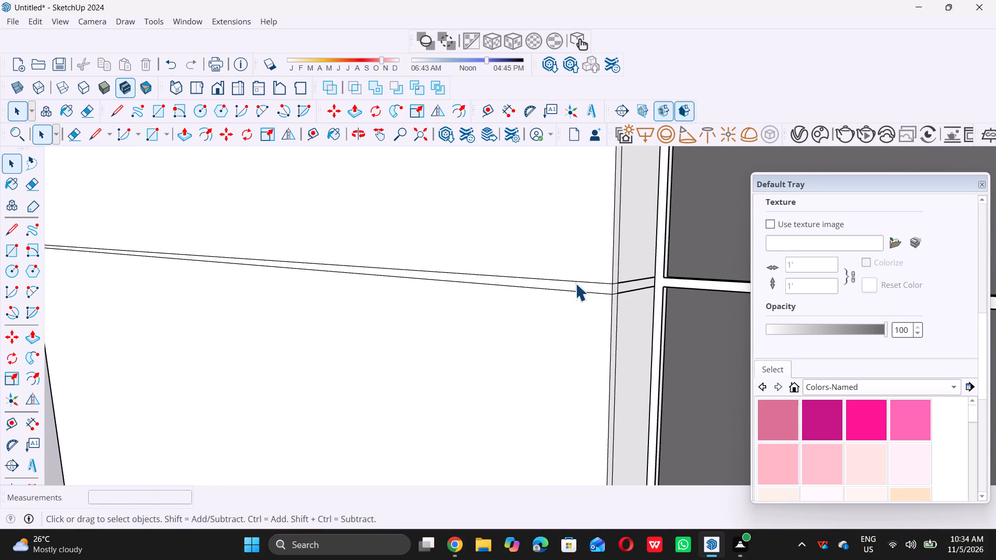
pyautogui.click(579, 284)
pyautogui.press('p')
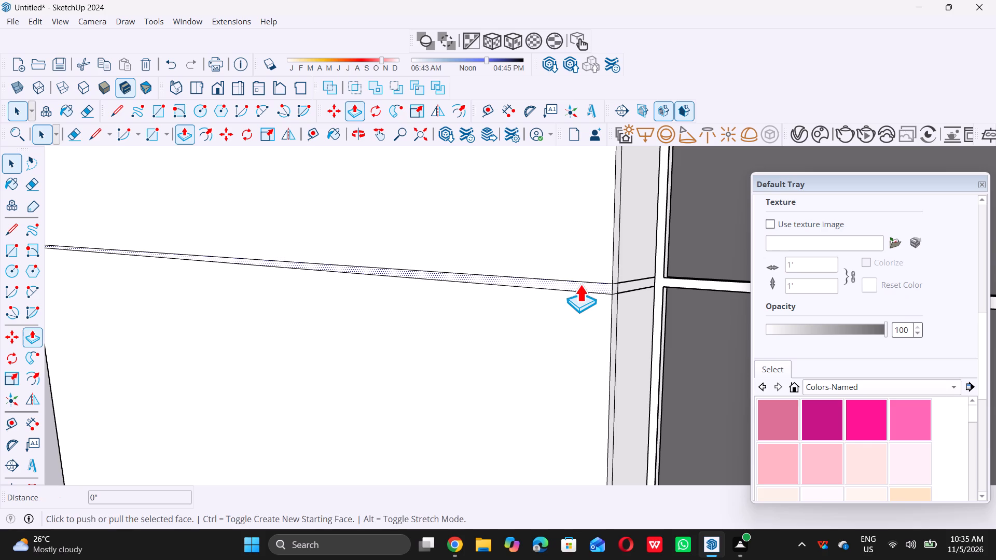
pyautogui.click(586, 282)
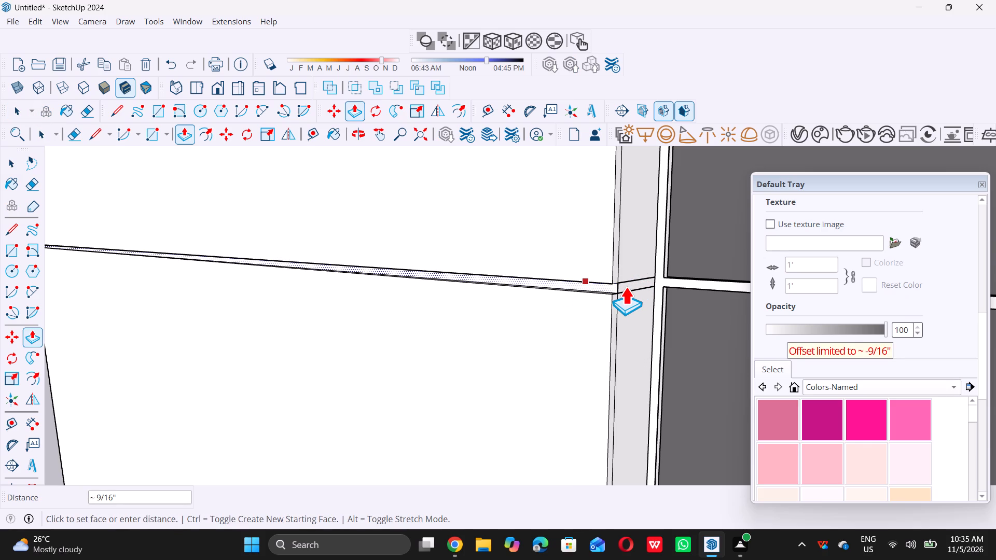
pyautogui.write('0.5"')
pyautogui.press('Return')
pyautogui.press('space')
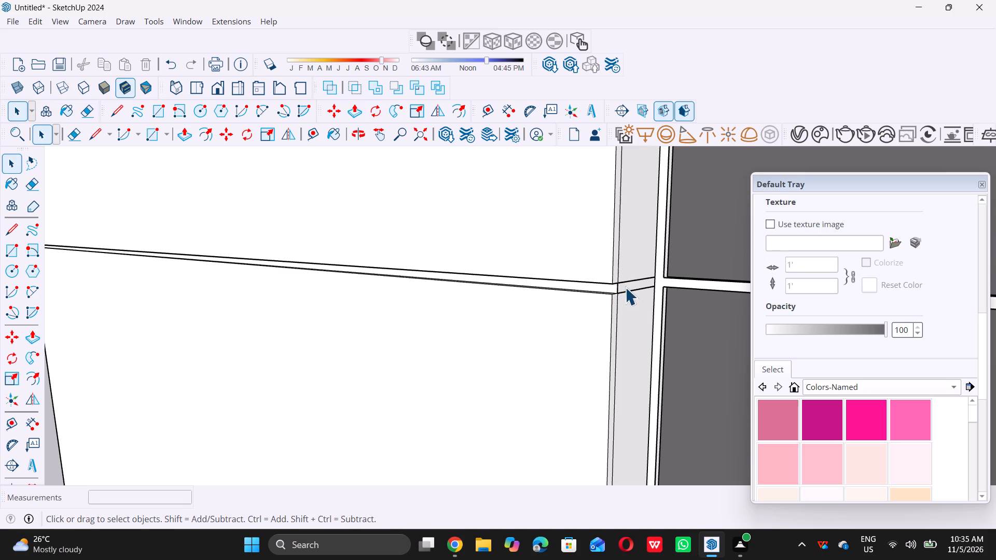
# Recess the mullion-level strip on the corner column's front face, reusing the last 0.5" Push/Pull distance.
pyautogui.scroll(-20, 491, 319)
pyautogui.scroll(-12, 491, 319)
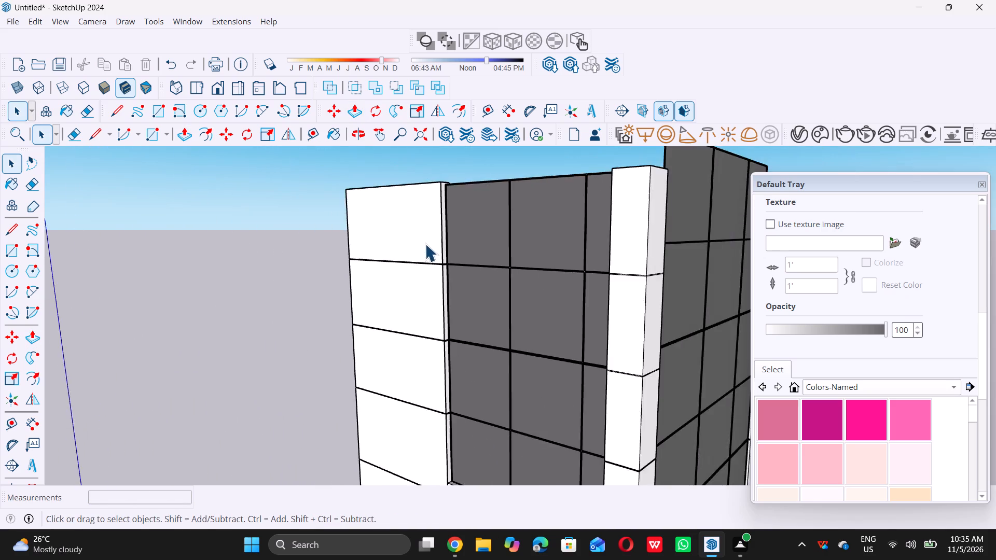
pyautogui.scroll(-4, 425, 244)
pyautogui.moveTo(460, 329); pyautogui.dragTo(704, 338, button='middle')
pyautogui.moveTo(589, 367); pyautogui.dragTo(594, 367, button='middle')
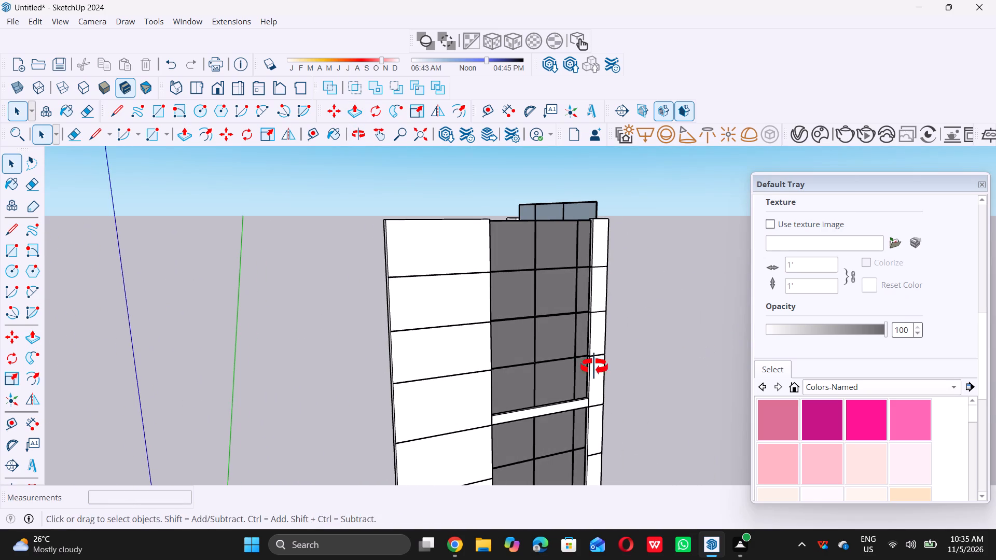
pyautogui.moveTo(594, 367); pyautogui.dragTo(637, 367, button='middle')
pyautogui.scroll(6, 597, 283)
pyautogui.scroll(8, 610, 328)
pyautogui.scroll(5, 559, 351)
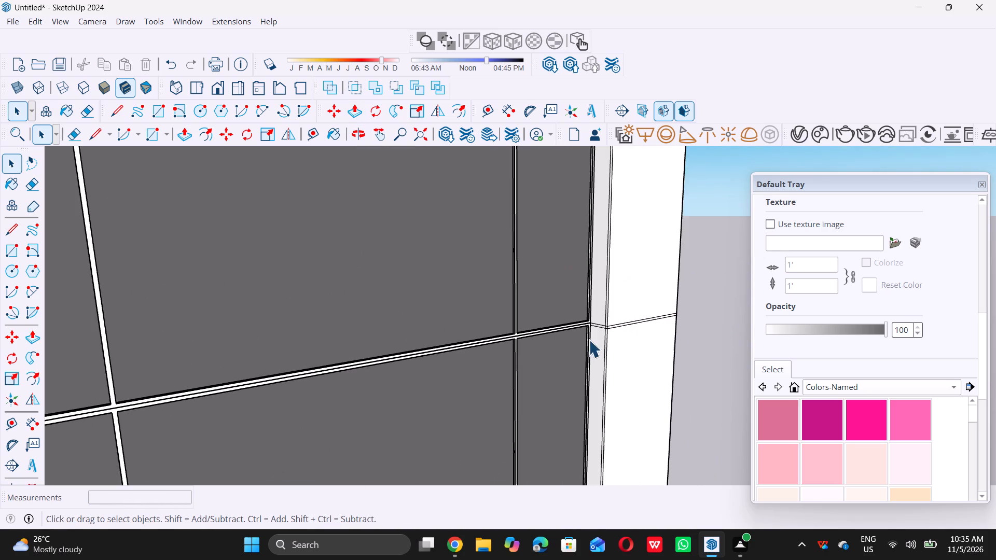
pyautogui.scroll(15, 612, 324)
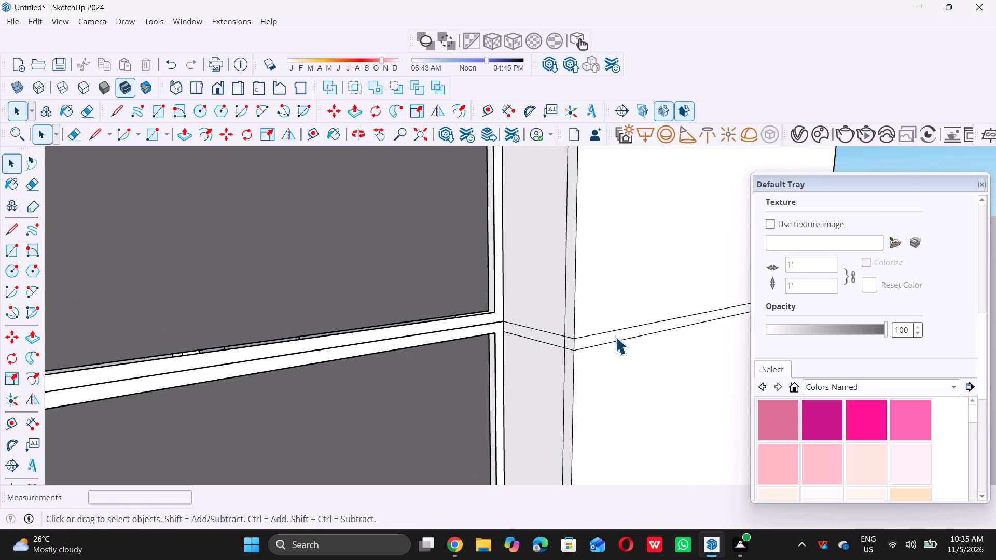
pyautogui.tripleClick(615, 337)
pyautogui.scroll(-3, 580, 326)
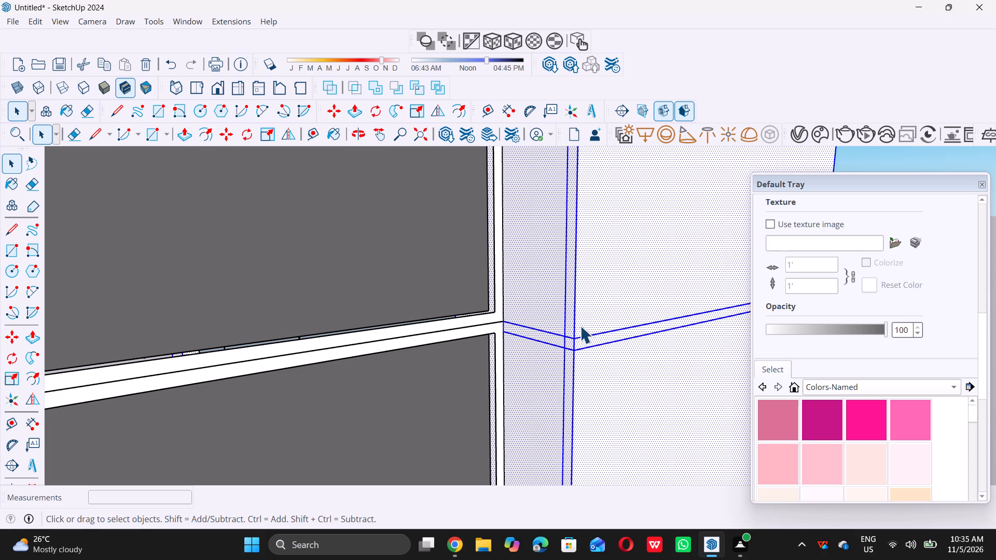
pyautogui.scroll(-12, 580, 326)
pyautogui.doubleClick(733, 316)
pyautogui.scroll(4, 571, 327)
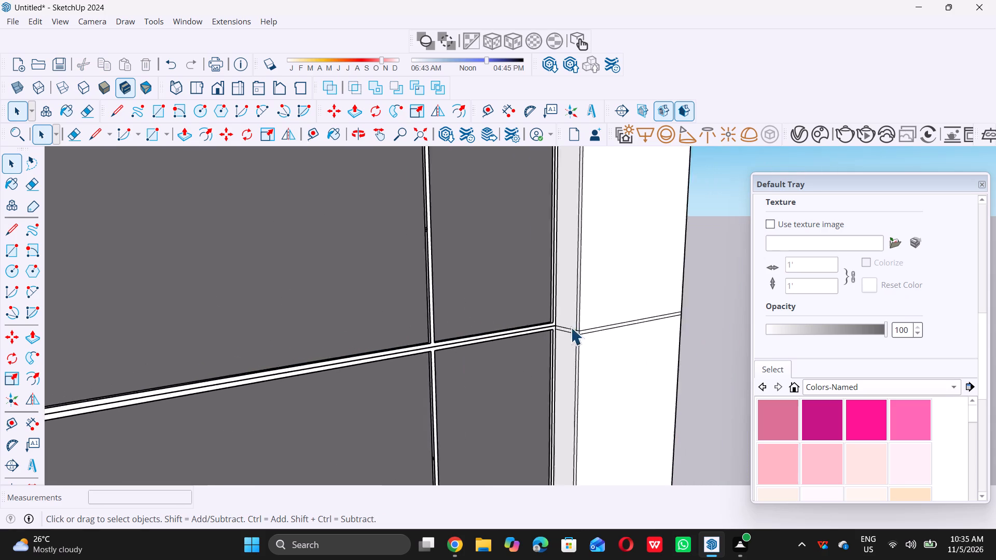
pyautogui.scroll(12, 571, 327)
pyautogui.doubleClick(595, 336)
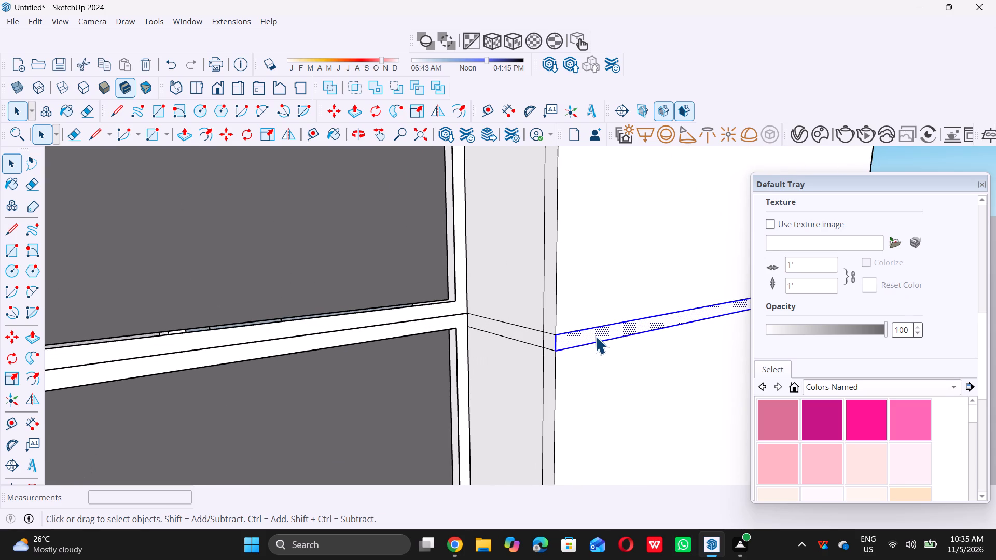
pyautogui.press('p')
pyautogui.doubleClick(585, 335)
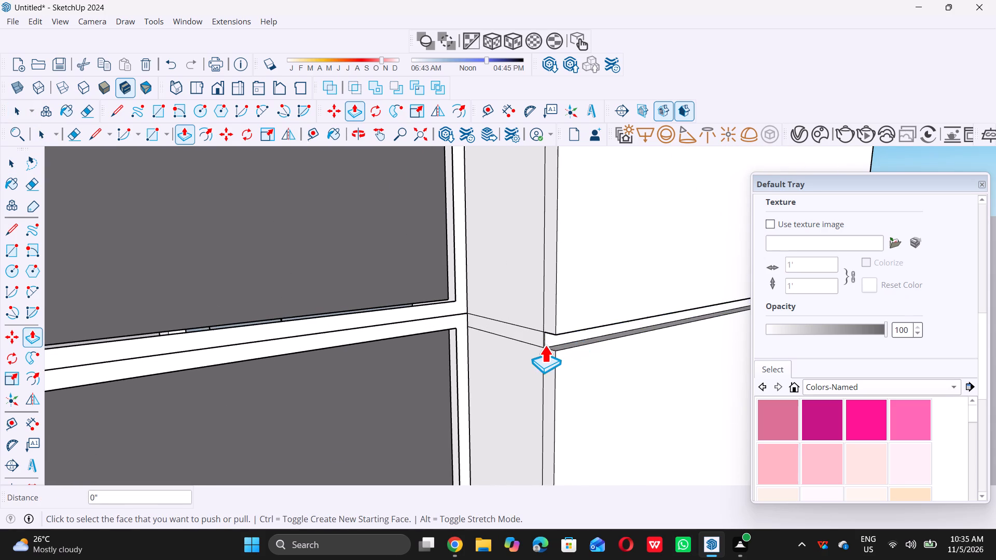
# Push the strip at the corner column's other ungrooved mullion level in about 11/16" on the front face, up to the inner edge line.
pyautogui.scroll(-20, 576, 341)
pyautogui.scroll(-5, 576, 341)
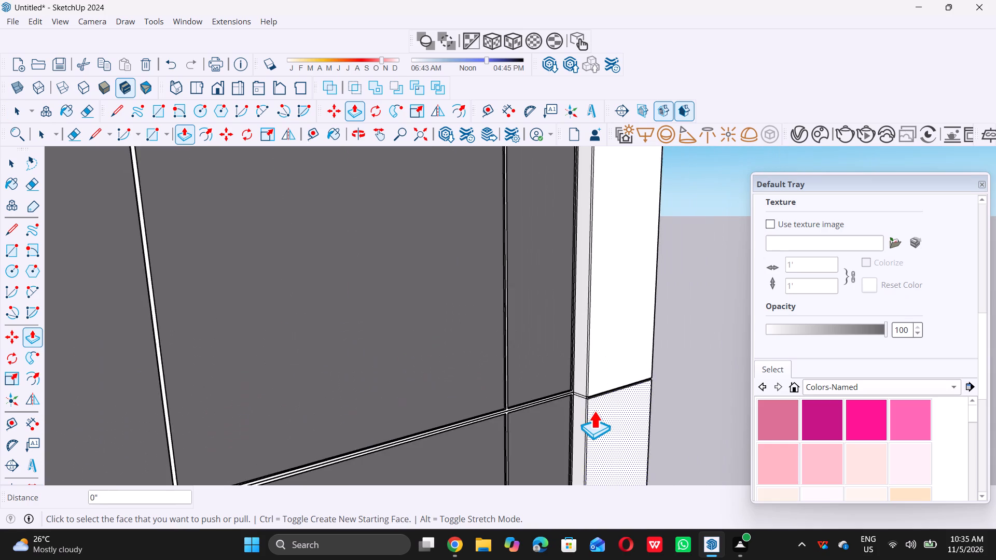
pyautogui.scroll(-9, 594, 411)
pyautogui.scroll(5, 603, 262)
pyautogui.scroll(6, 616, 316)
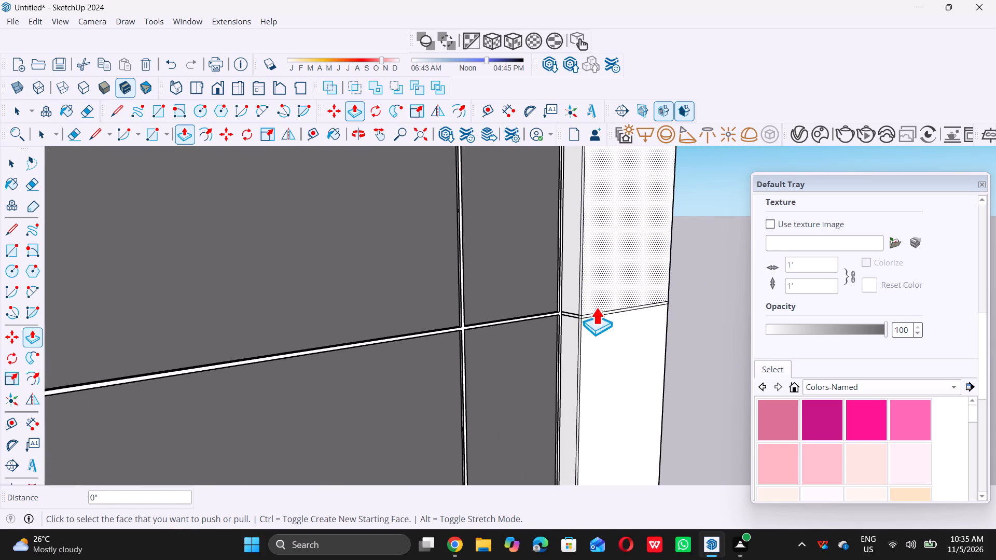
pyautogui.scroll(19, 596, 307)
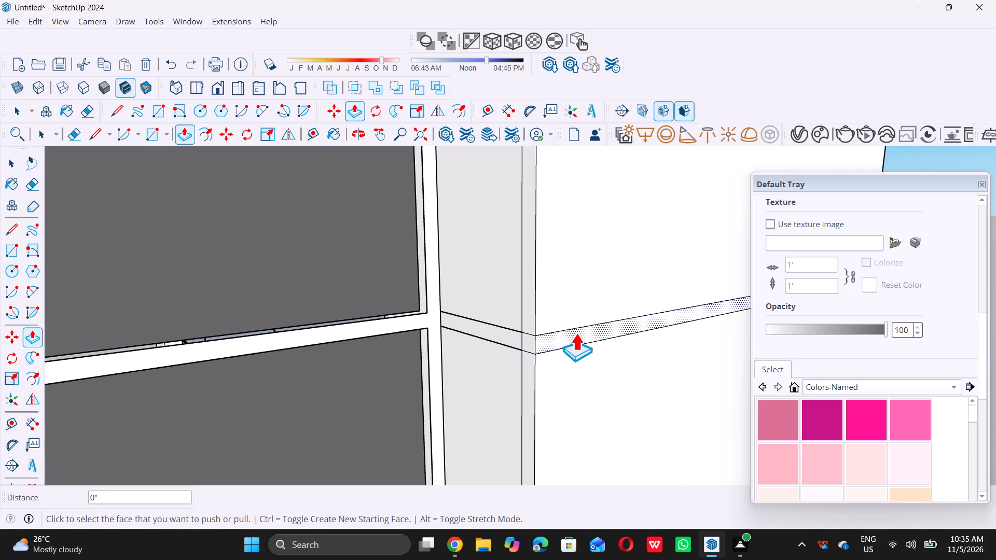
pyautogui.doubleClick(575, 333)
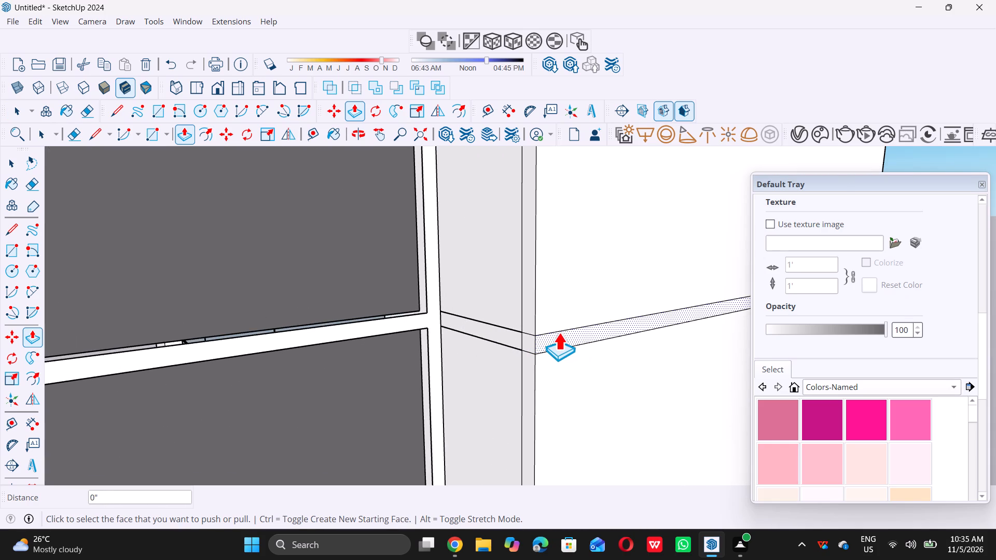
pyautogui.tripleClick(559, 332)
pyautogui.click(556, 333)
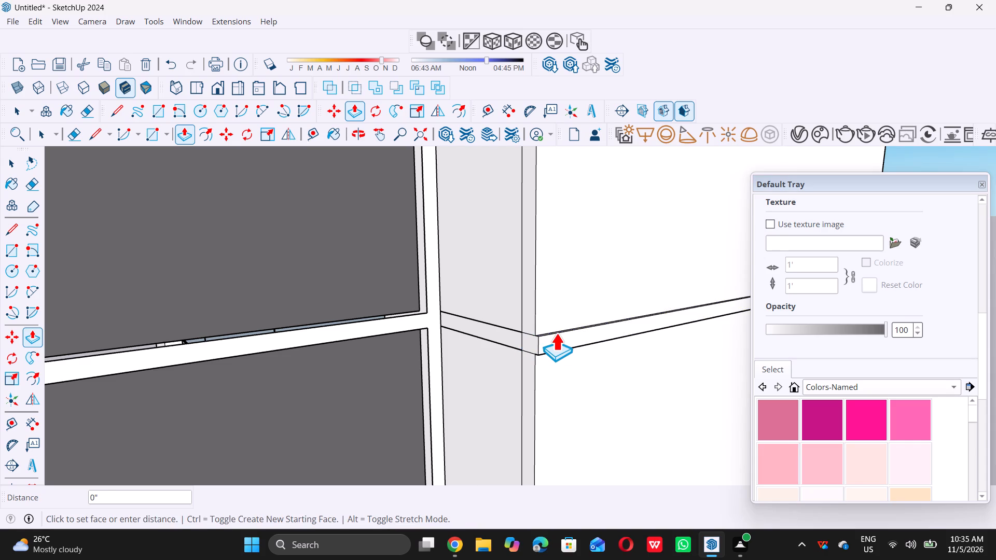
pyautogui.press('space')
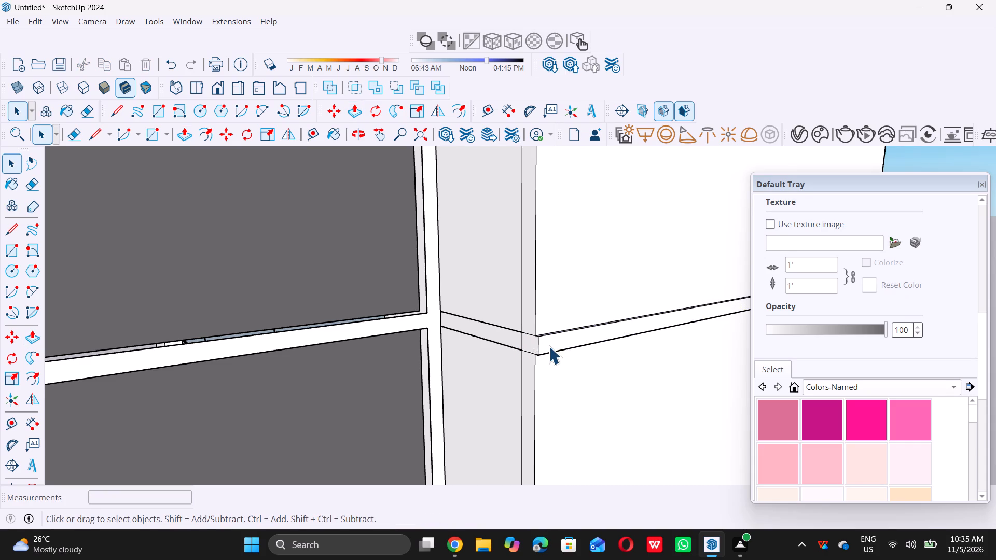
pyautogui.scroll(11, 549, 346)
pyautogui.click(547, 343)
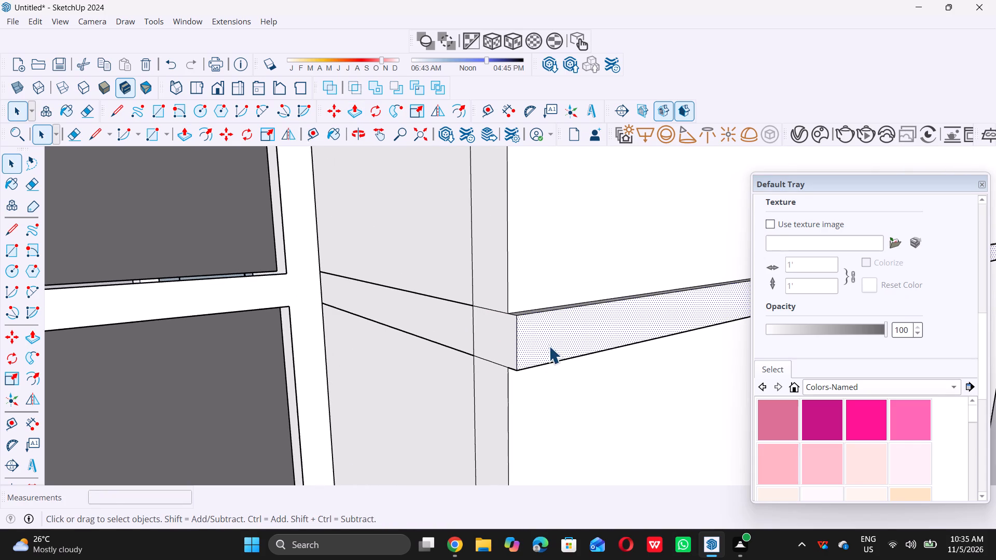
pyautogui.press('p')
pyautogui.click(549, 337)
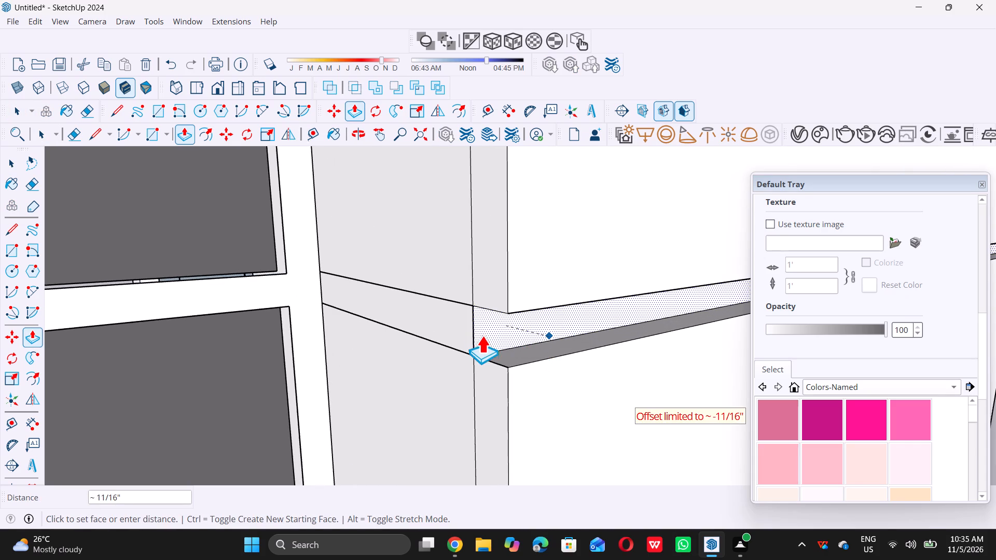
pyautogui.click(474, 345)
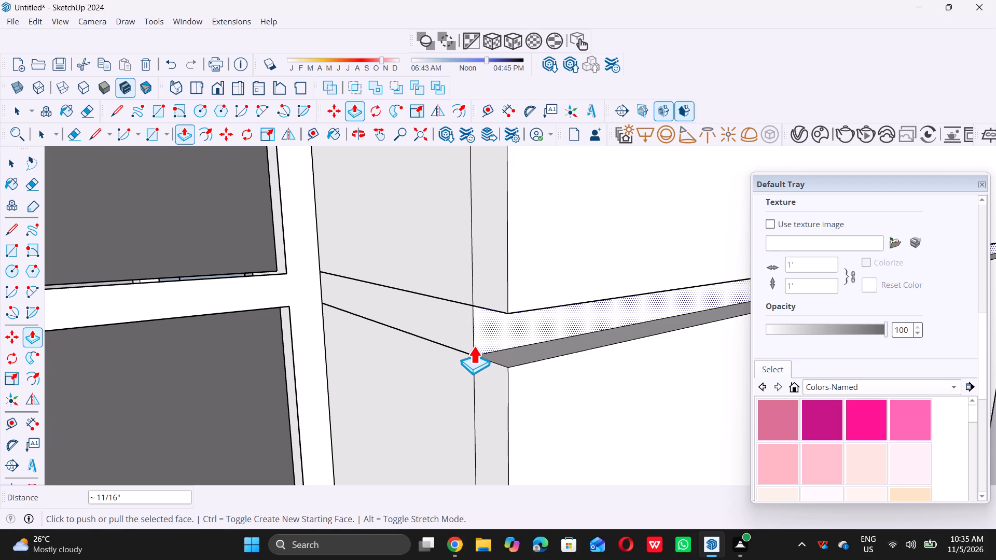
pyautogui.press('space')
# Recess the matching strip on the corner column's adjoining outer face 0.5" so the groove continues around the corner.
pyautogui.scroll(-20, 358, 337)
pyautogui.scroll(-6, 358, 337)
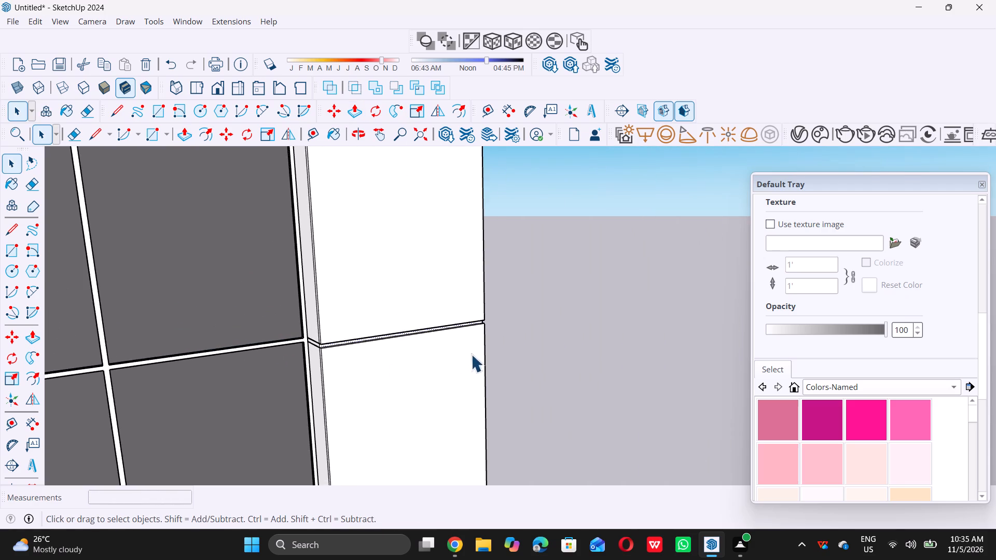
pyautogui.moveTo(471, 354); pyautogui.dragTo(155, 345, button='middle')
pyautogui.scroll(2, 534, 326)
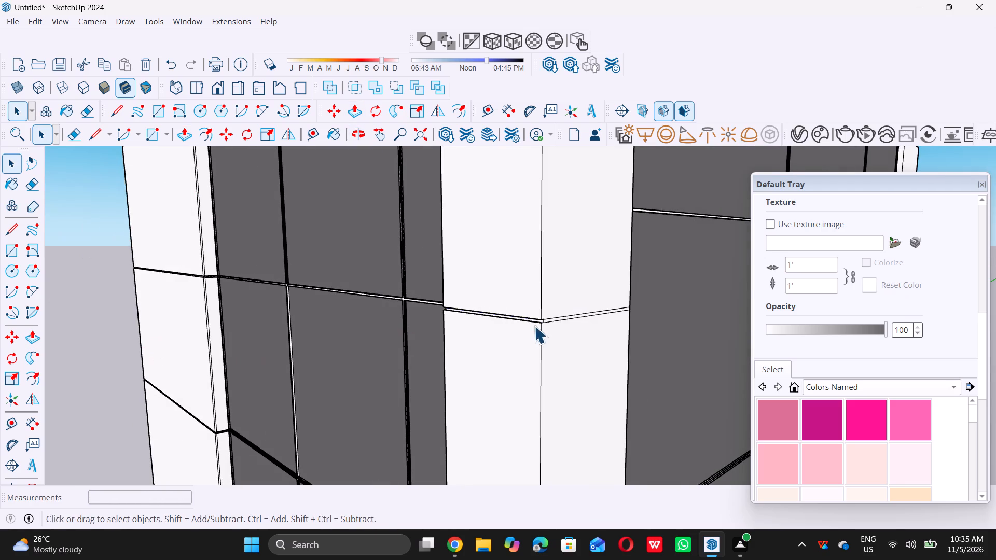
pyautogui.scroll(4, 534, 326)
pyautogui.scroll(17, 552, 313)
pyautogui.click(557, 319)
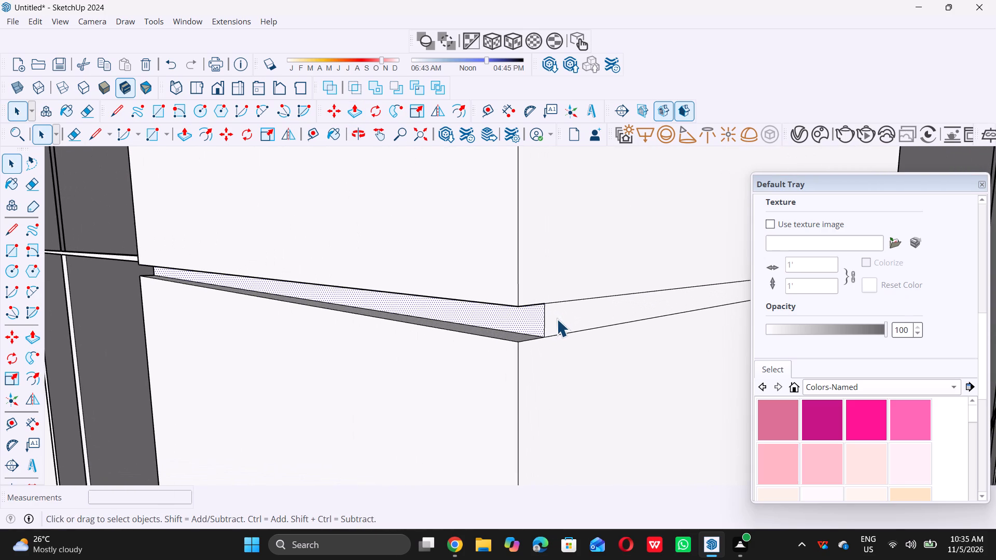
pyautogui.press('p')
pyautogui.click(558, 313)
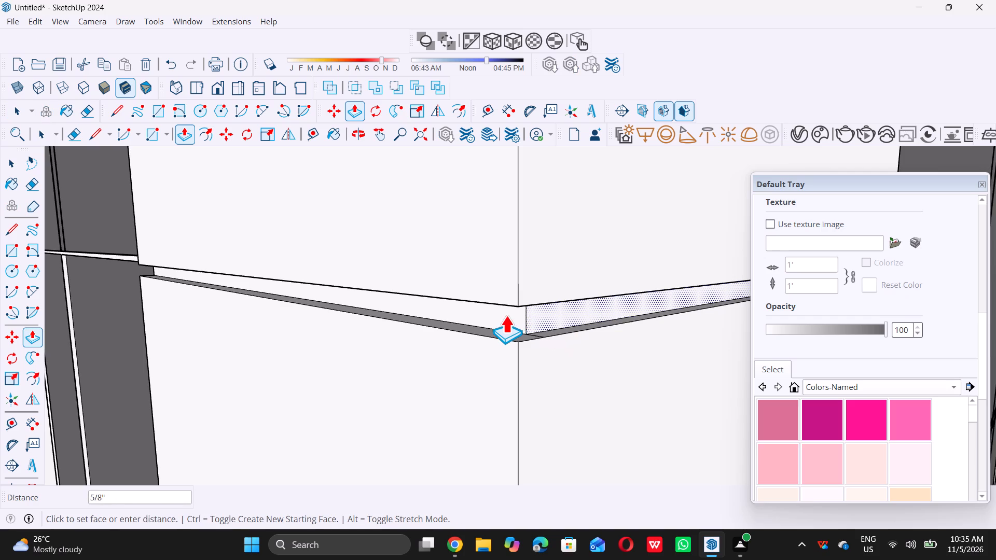
pyautogui.write('0.5')
pyautogui.hotkey('shift', '"')
pyautogui.press('Return')
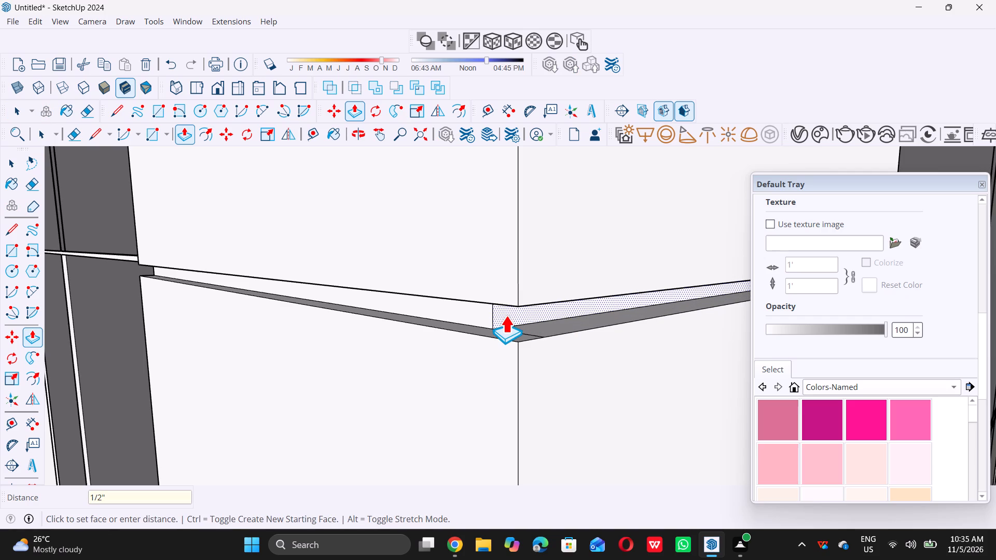
pyautogui.scroll(-15, 604, 409)
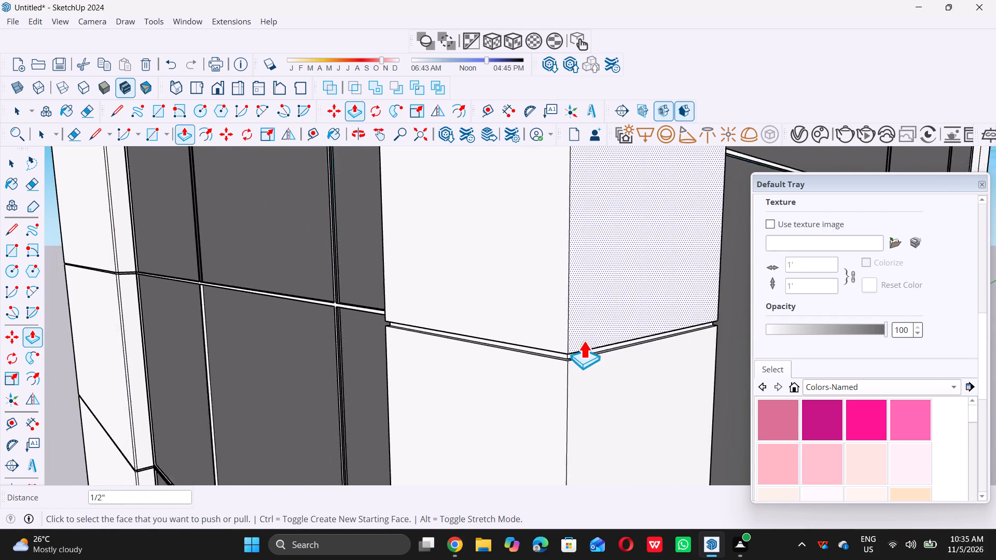
# Recess the strip on the corner column's adjoining outer face 0.5" at the next mullion level down, continuing the groove around the corner.
pyautogui.scroll(-20, 584, 341)
pyautogui.scroll(-7, 584, 341)
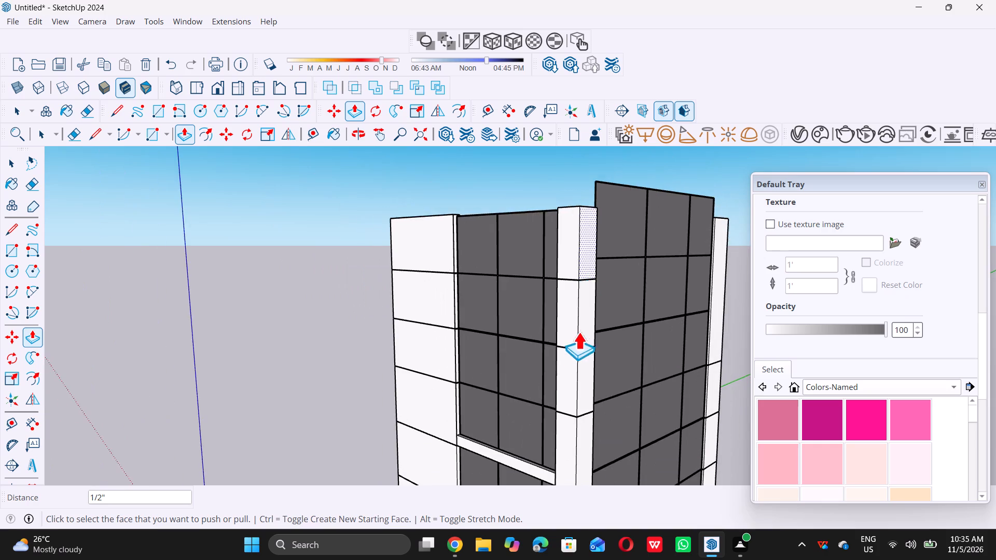
pyautogui.scroll(3, 579, 361)
pyautogui.scroll(6, 567, 309)
pyautogui.scroll(6, 602, 351)
pyautogui.scroll(5, 571, 390)
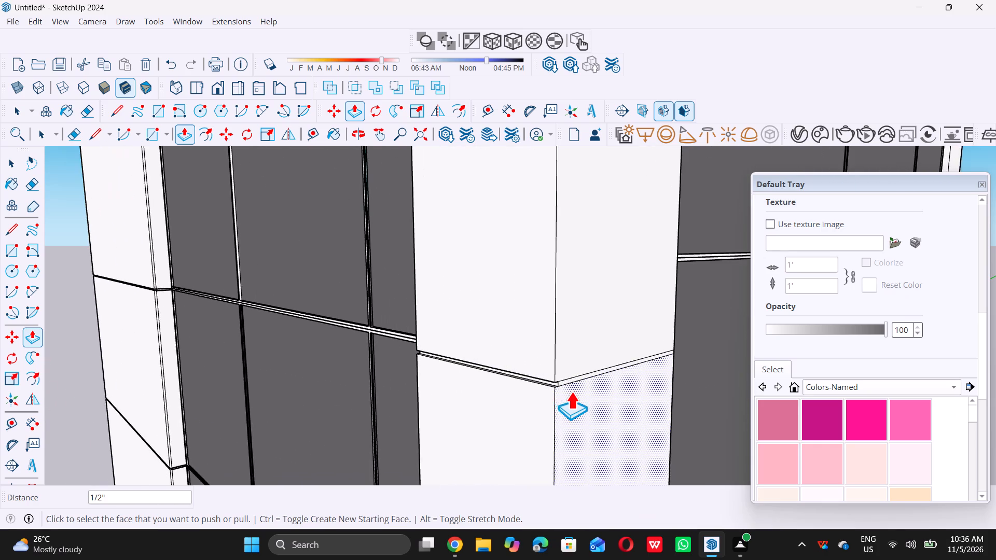
pyautogui.scroll(20, 563, 386)
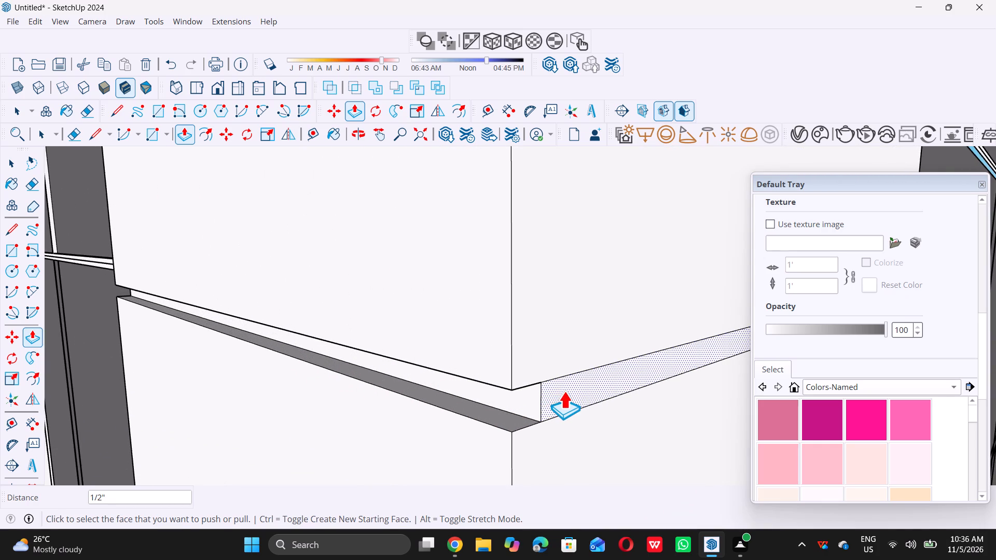
pyautogui.click(564, 391)
pyautogui.write('0.5')
pyautogui.hotkey('shift', '"')
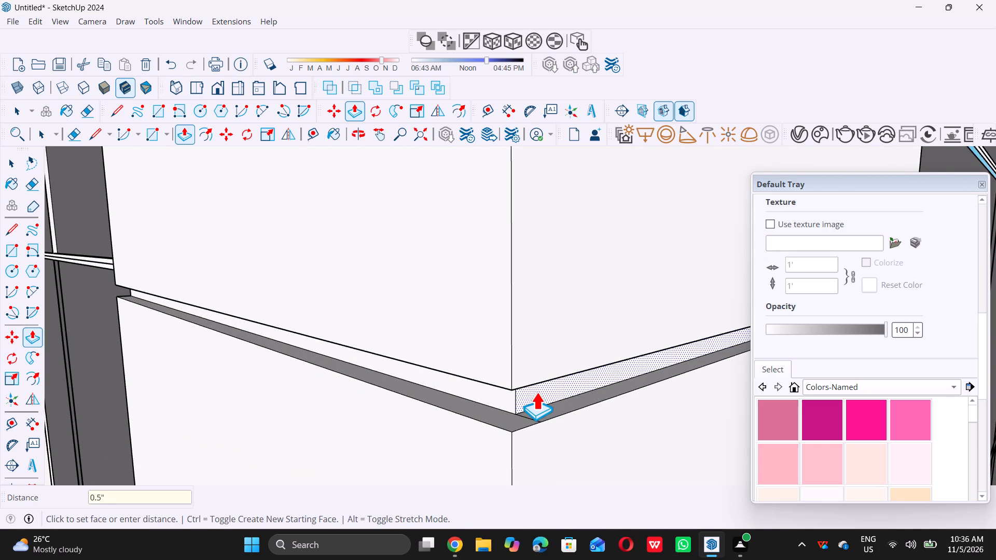
pyautogui.press('Return')
pyautogui.press('space')
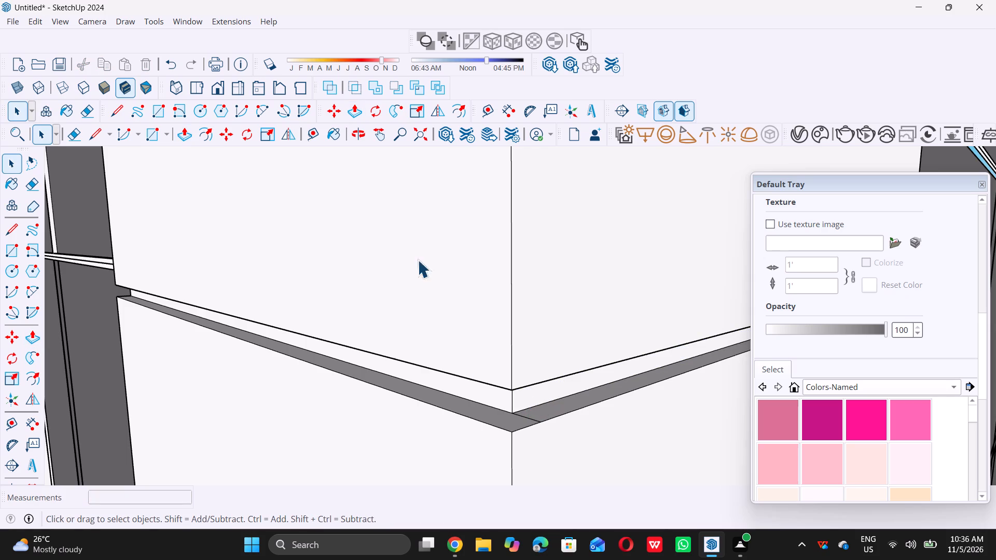
# Draw two lines across the far column's narrow return beside the wide window, extending the next ungrooved mullion's centre and bottom edges.
pyautogui.scroll(-20, 412, 254)
pyautogui.scroll(-11, 412, 254)
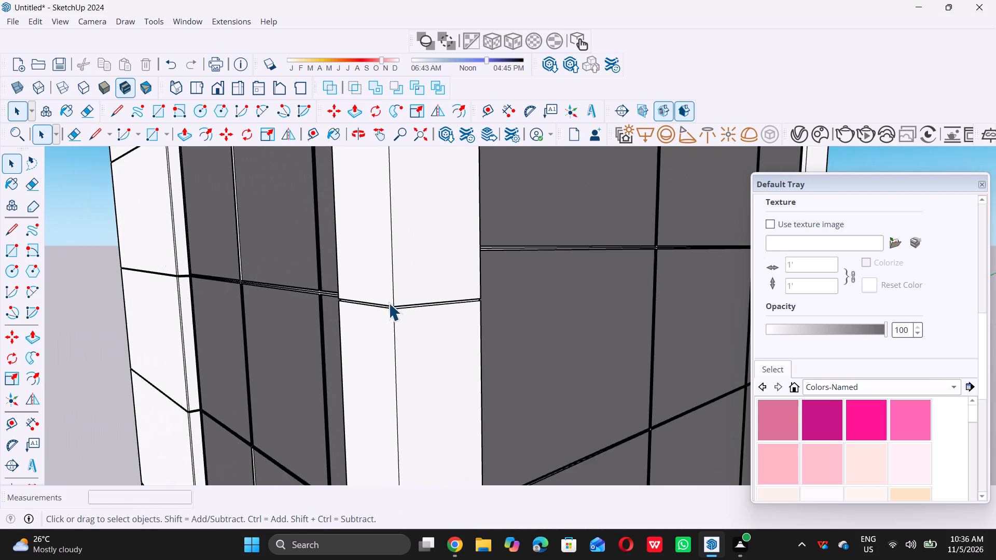
pyautogui.scroll(-20, 389, 303)
pyautogui.scroll(-9, 389, 303)
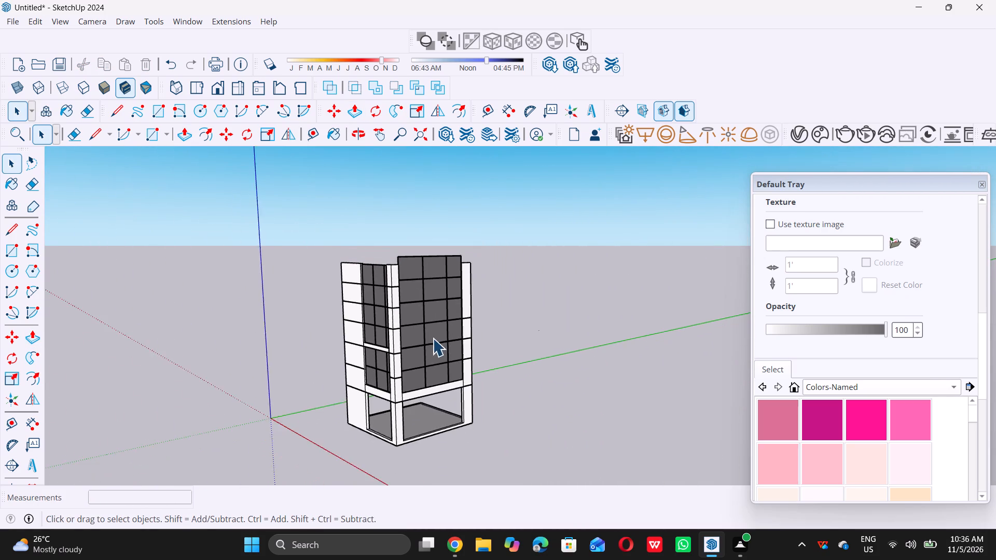
pyautogui.moveTo(433, 324); pyautogui.dragTo(306, 307, button='middle')
pyautogui.scroll(7, 541, 277)
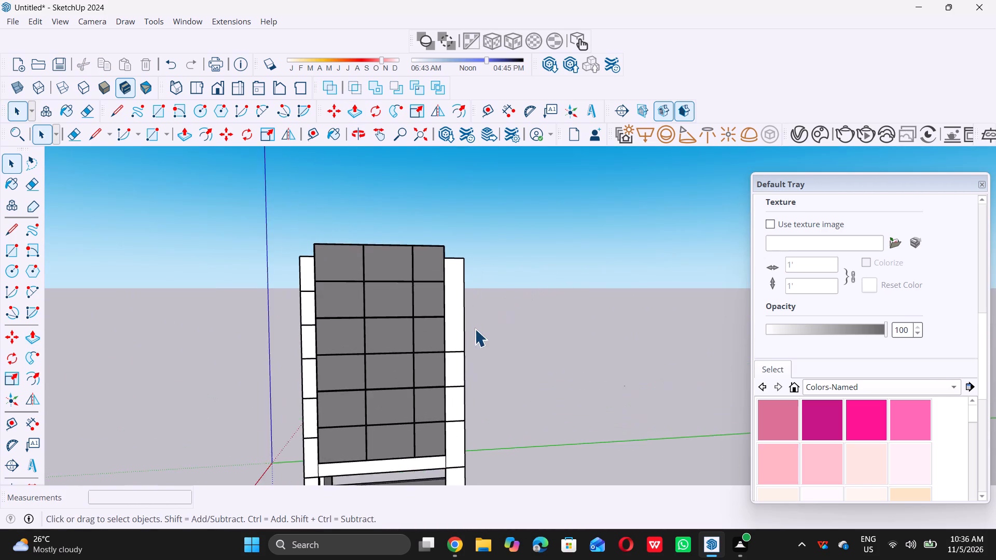
pyautogui.scroll(5, 474, 329)
pyautogui.moveTo(387, 343); pyautogui.dragTo(519, 367, button='middle')
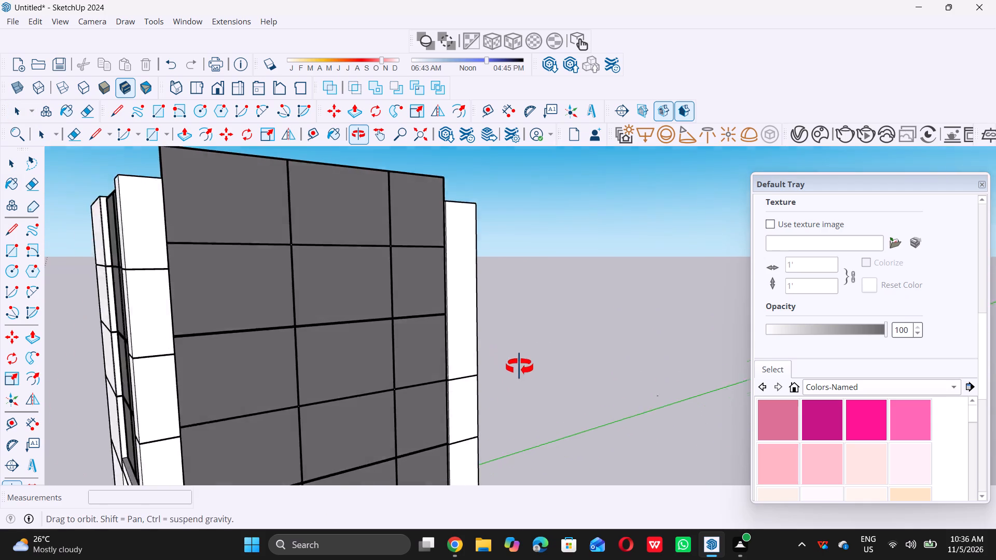
pyautogui.moveTo(519, 367); pyautogui.dragTo(527, 367, button='middle')
pyautogui.scroll(7, 491, 333)
pyautogui.moveTo(356, 321); pyautogui.dragTo(358, 321, button='middle')
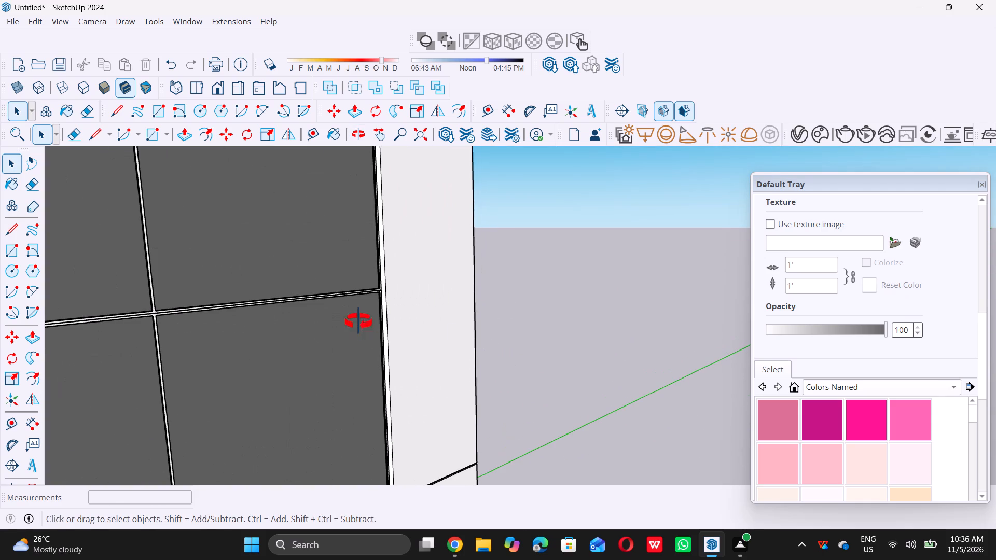
pyautogui.moveTo(358, 321); pyautogui.dragTo(372, 323, button='middle')
pyautogui.scroll(16, 388, 307)
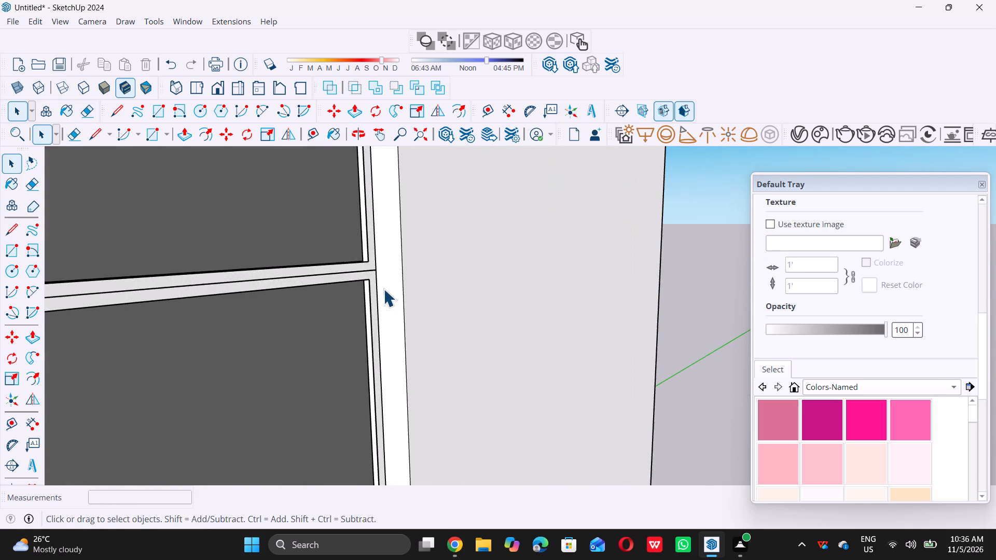
pyautogui.scroll(9, 383, 289)
pyautogui.press('l')
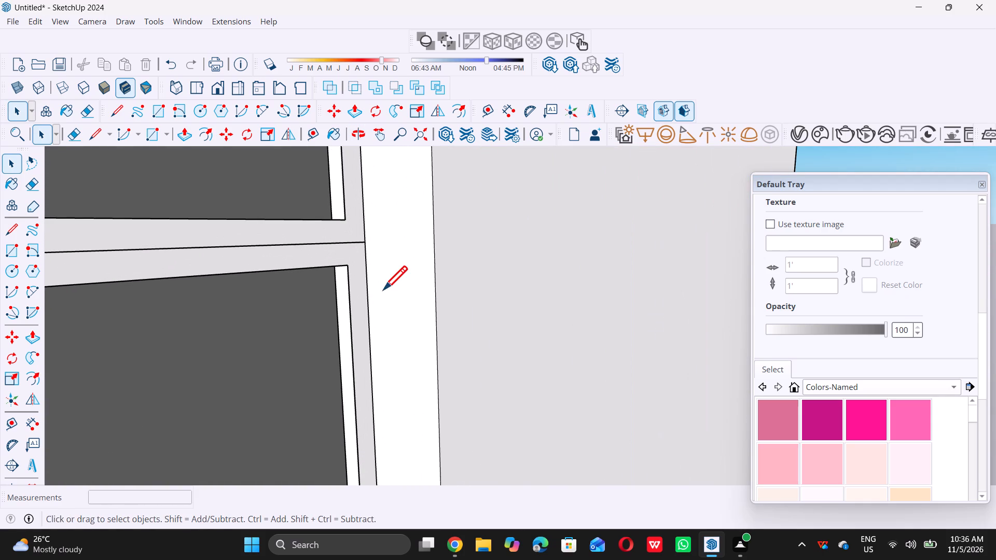
pyautogui.click(368, 265)
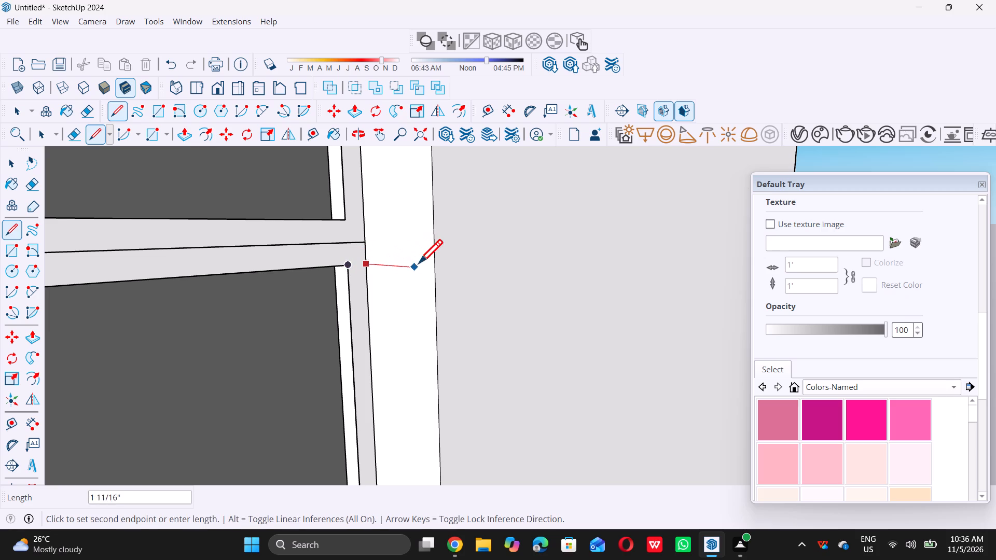
pyautogui.click(433, 269)
pyautogui.scroll(2, 381, 249)
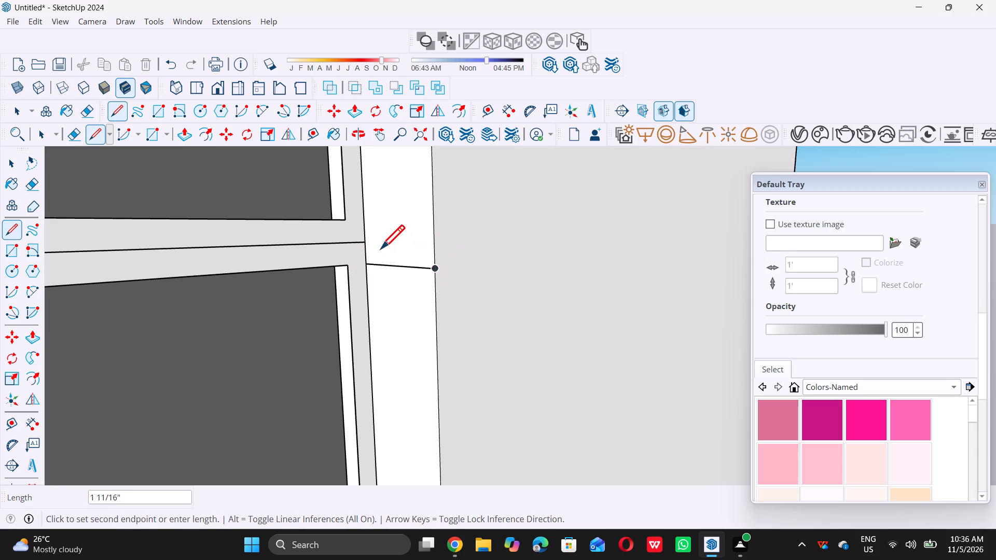
pyautogui.scroll(6, 381, 248)
pyautogui.press('space')
pyautogui.press('l')
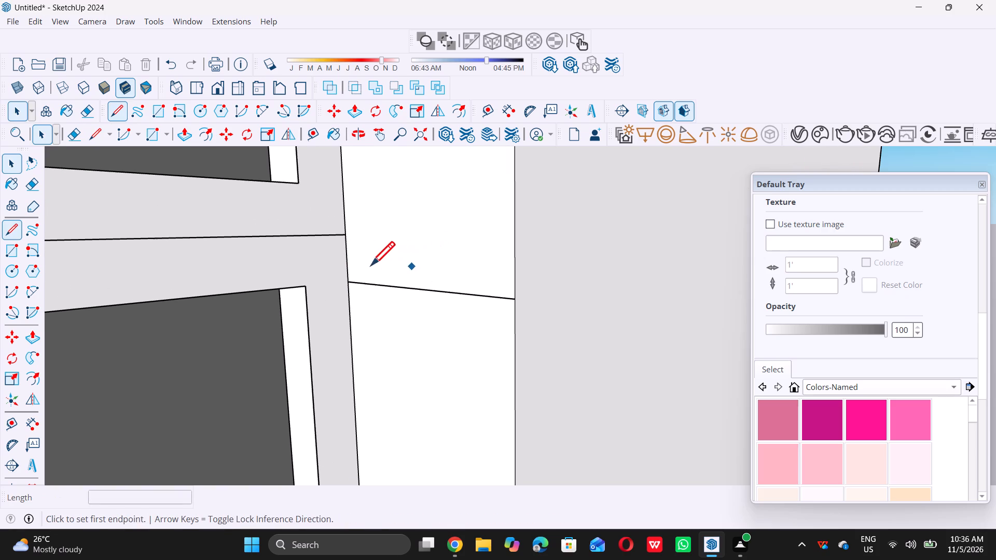
pyautogui.click(346, 235)
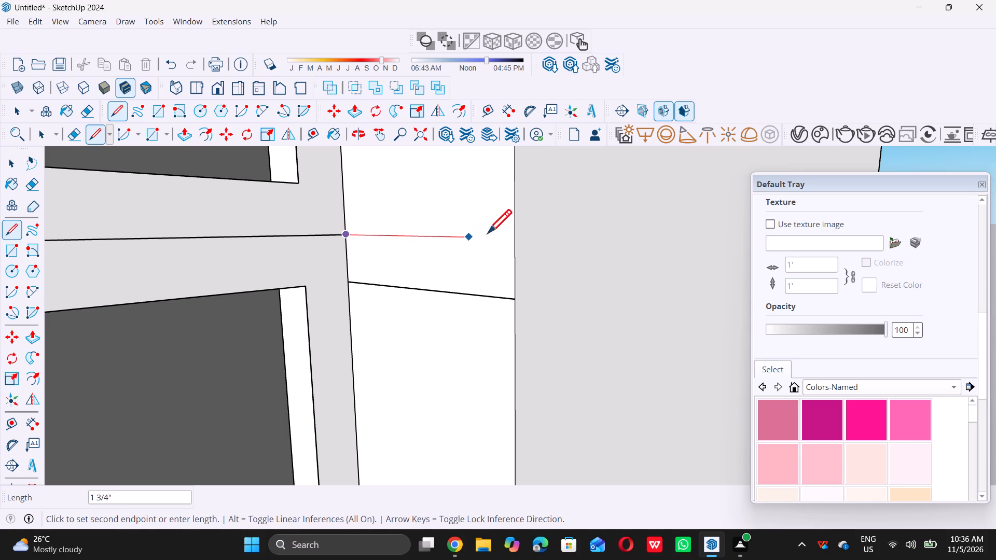
pyautogui.tripleClick(509, 236)
# Continue both mullion-level lines 3' across the far column's front face to its outer edge, outlining a thin horizontal strip.
pyautogui.moveTo(545, 290); pyautogui.dragTo(440, 299, button='middle')
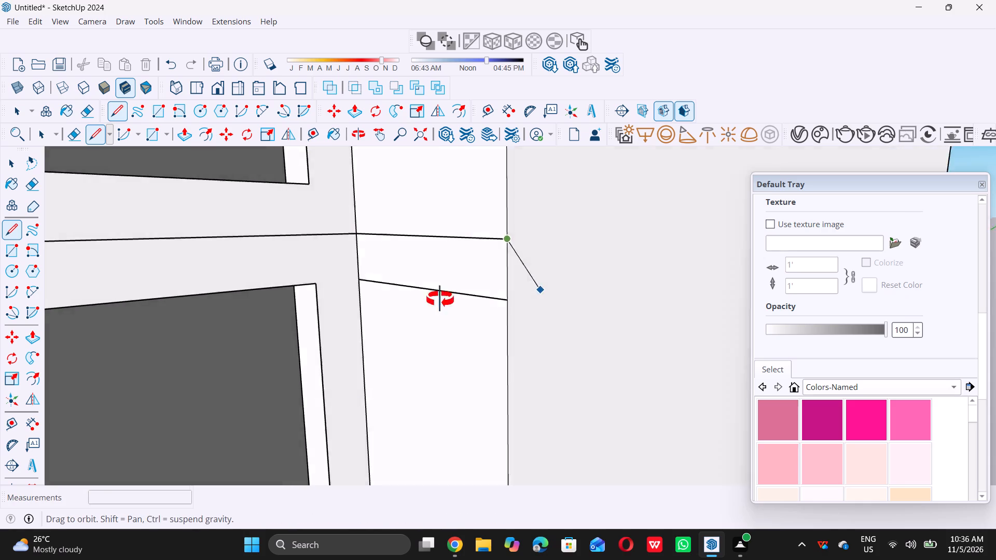
pyautogui.moveTo(440, 299); pyautogui.dragTo(359, 291, button='middle')
pyautogui.scroll(-18, 357, 289)
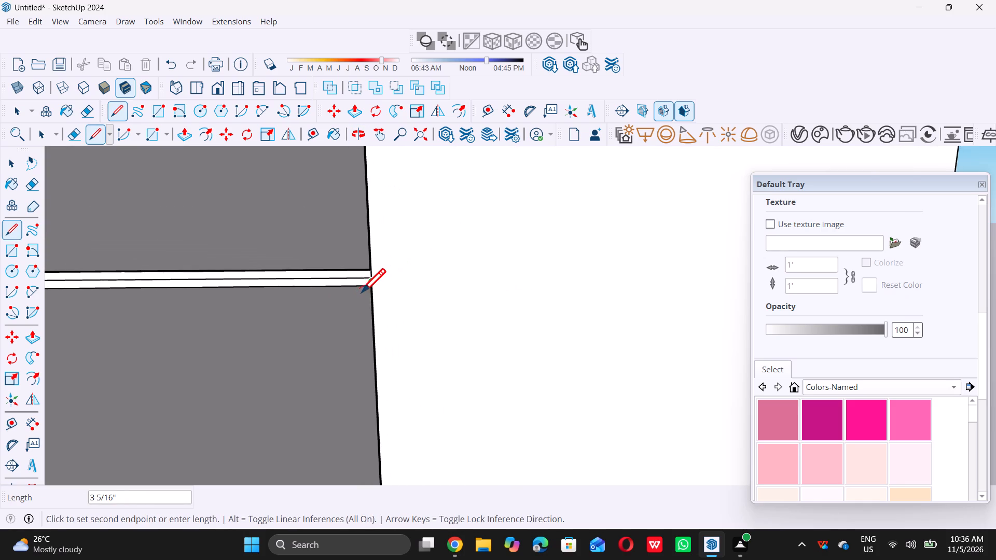
pyautogui.scroll(-5, 362, 292)
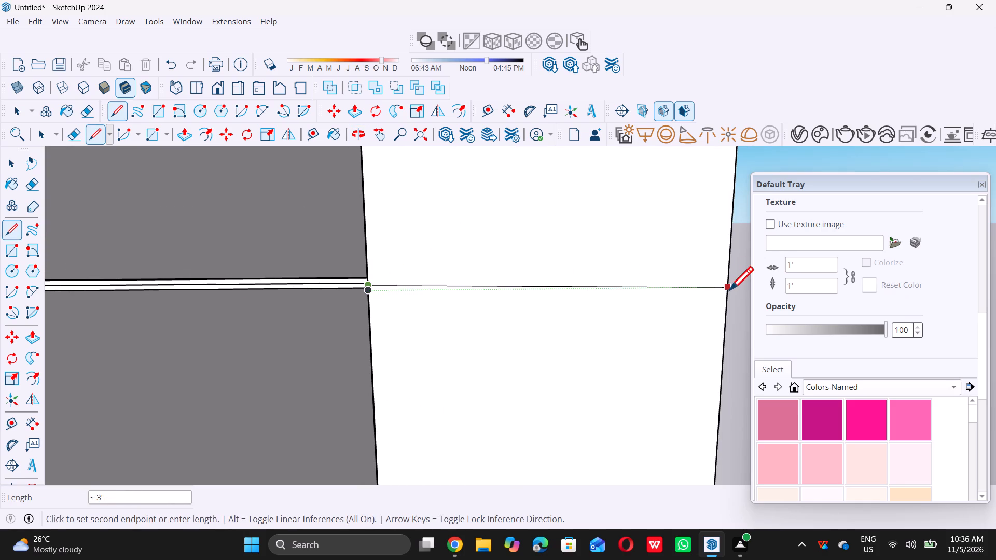
pyautogui.click(726, 287)
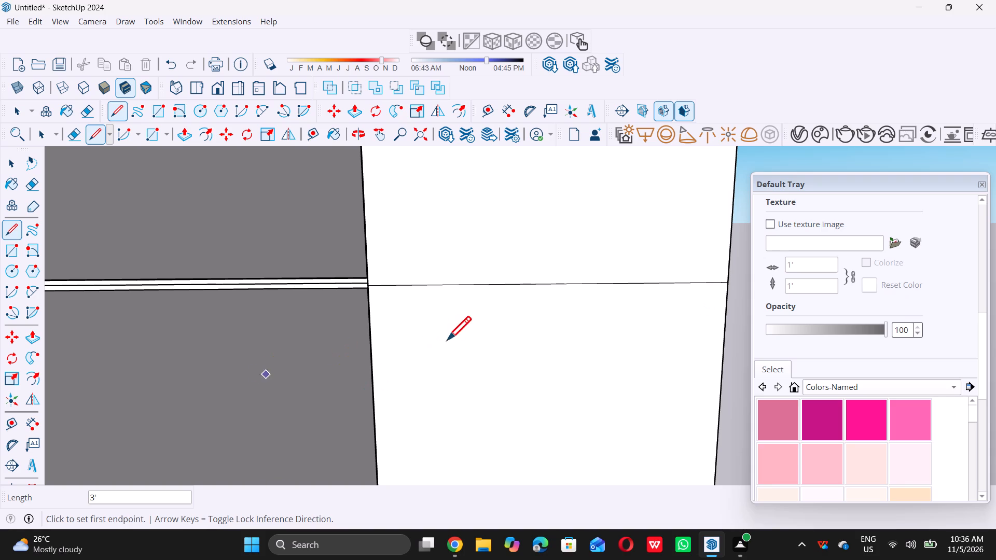
pyautogui.moveTo(449, 339); pyautogui.dragTo(580, 303, button='middle')
pyautogui.scroll(6, 455, 292)
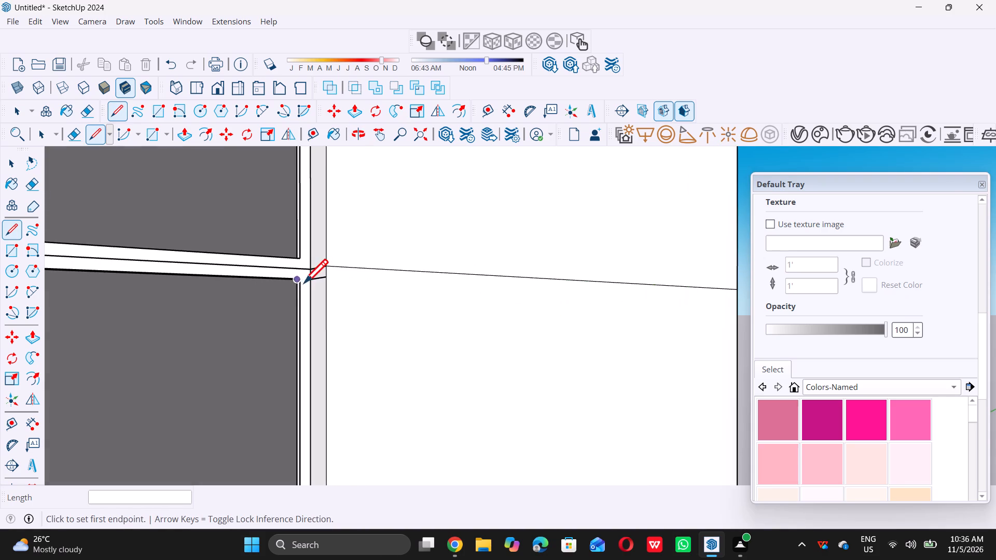
pyautogui.scroll(4, 304, 283)
pyautogui.click(339, 276)
pyautogui.scroll(-5, 339, 276)
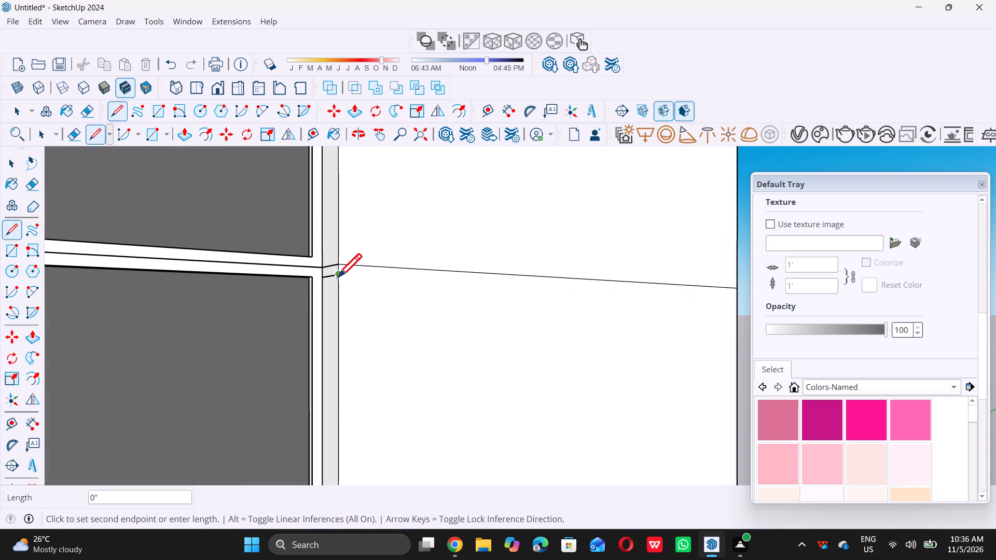
pyautogui.scroll(-8, 338, 277)
pyautogui.moveTo(547, 355); pyautogui.dragTo(388, 387, button='middle')
pyautogui.middleClick(388, 387)
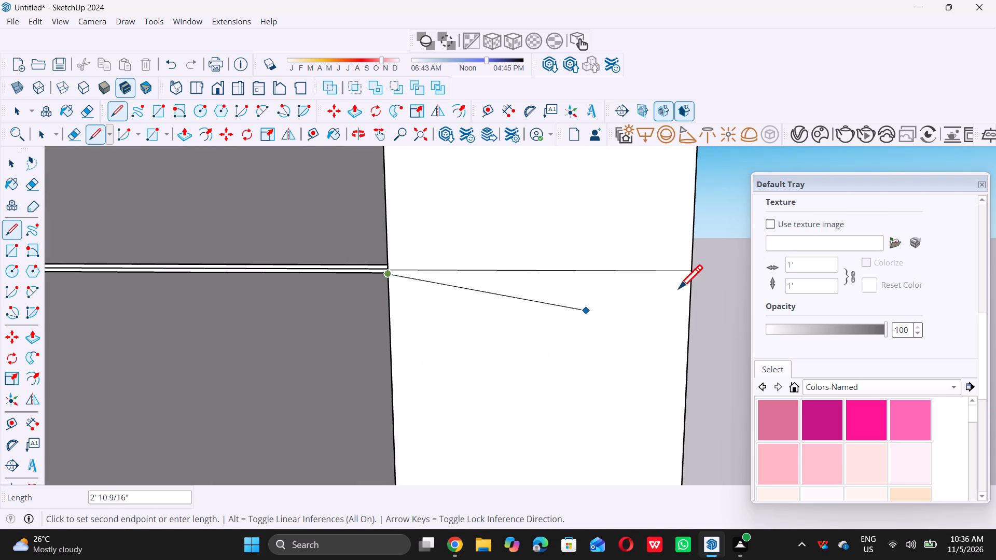
pyautogui.scroll(5, 693, 280)
pyautogui.scroll(-4, 694, 282)
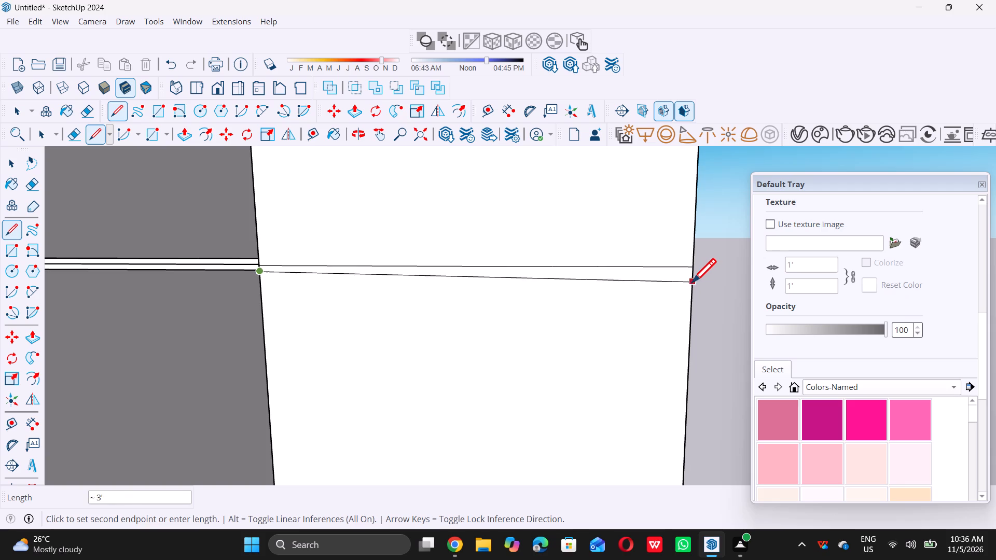
pyautogui.click(690, 277)
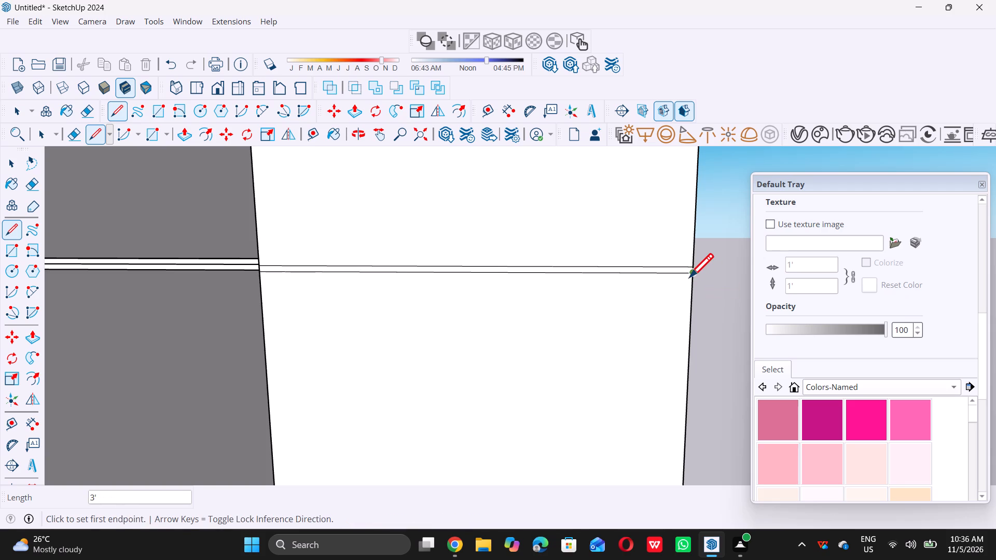
pyautogui.press('space')
# Recess the newly outlined strip on the far column's front face 0.5".
pyautogui.scroll(-11, 475, 312)
pyautogui.moveTo(503, 342); pyautogui.dragTo(435, 336, button='middle')
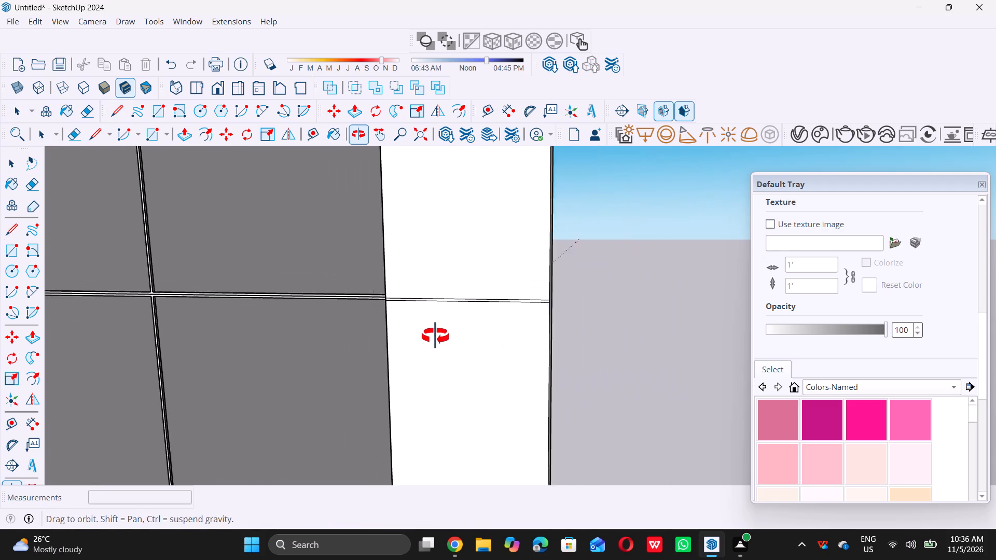
pyautogui.moveTo(435, 336); pyautogui.dragTo(401, 334, button='middle')
pyautogui.scroll(8, 550, 303)
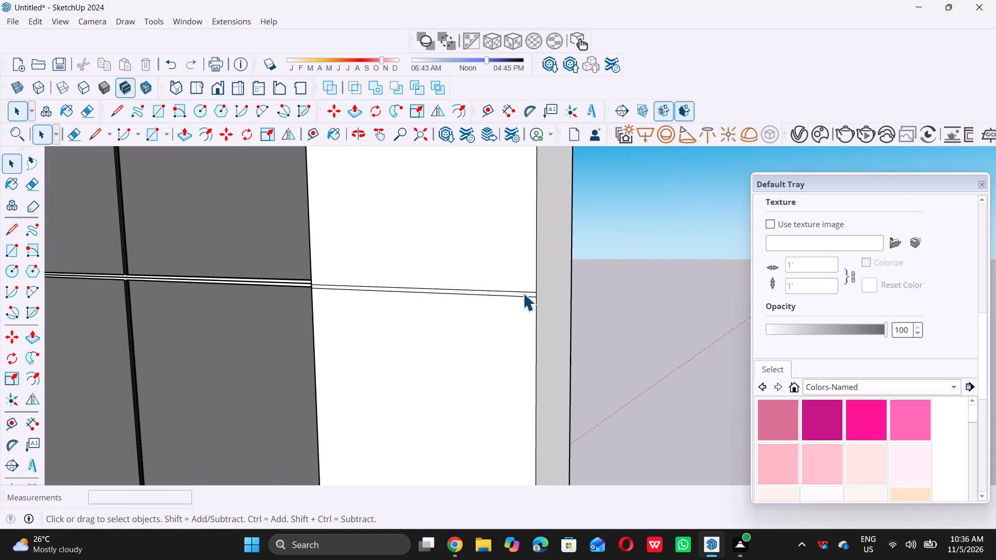
pyautogui.scroll(3, 523, 293)
pyautogui.scroll(-9, 528, 304)
pyautogui.scroll(5, 544, 301)
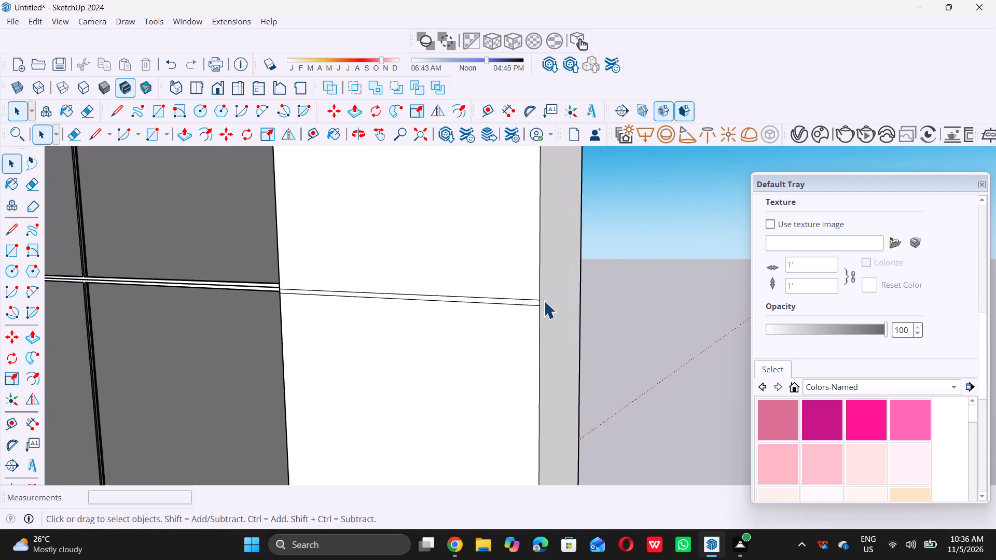
pyautogui.scroll(10, 544, 301)
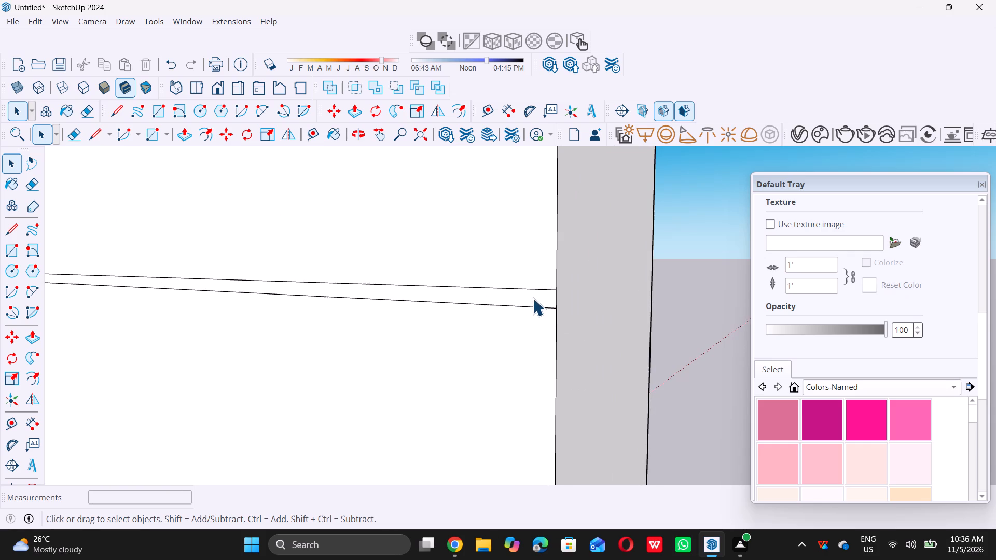
pyautogui.click(533, 298)
pyautogui.press('p')
pyautogui.click(538, 289)
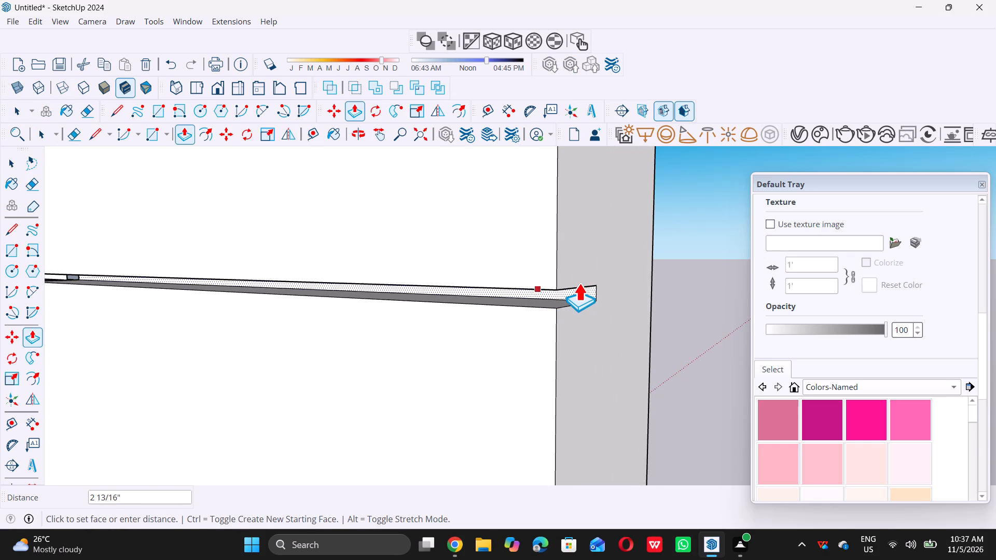
pyautogui.write('0.5')
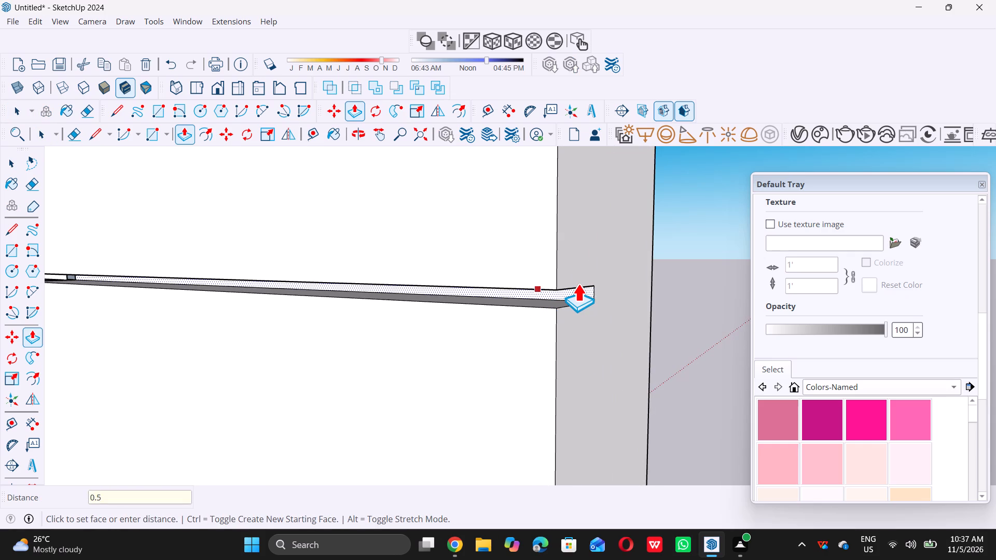
pyautogui.hotkey('shift', '"')
pyautogui.press('Return')
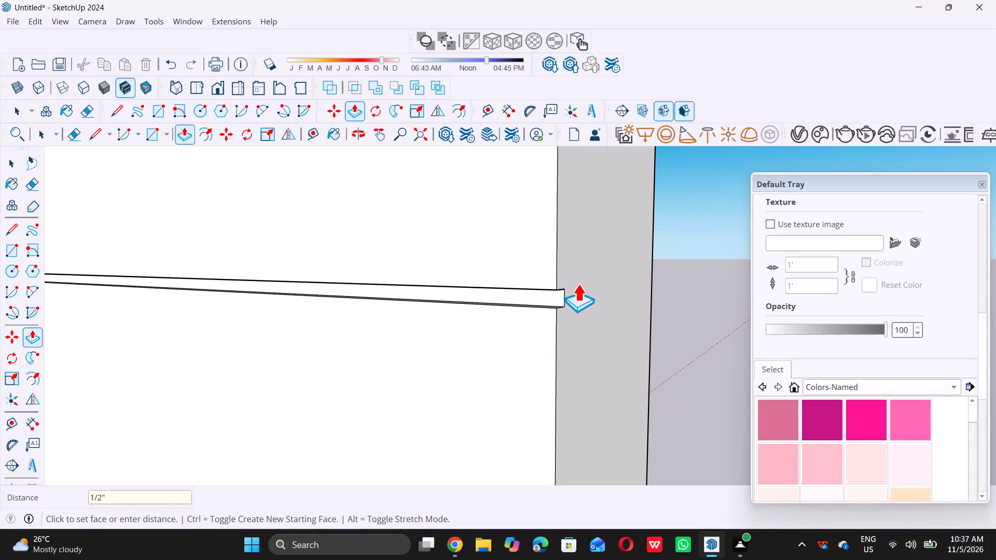
pyautogui.press('space')
pyautogui.scroll(-20, 577, 284)
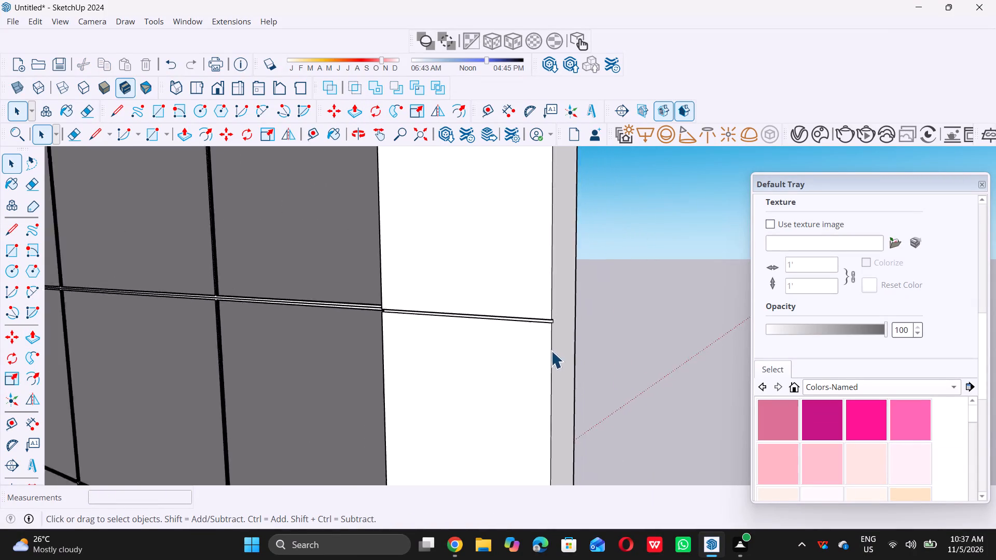
pyautogui.scroll(-20, 551, 351)
pyautogui.scroll(-4, 551, 351)
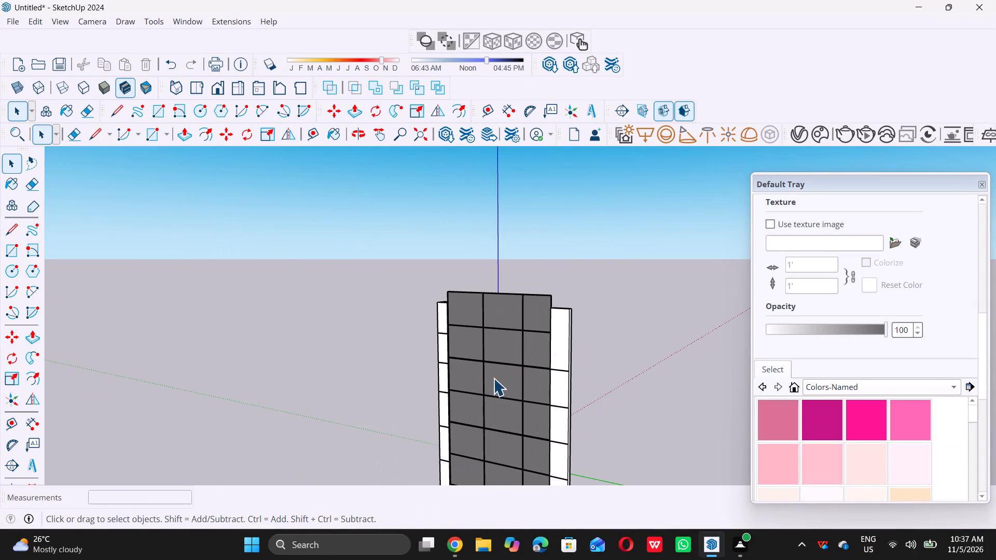
pyautogui.moveTo(493, 378); pyautogui.dragTo(720, 351, button='middle')
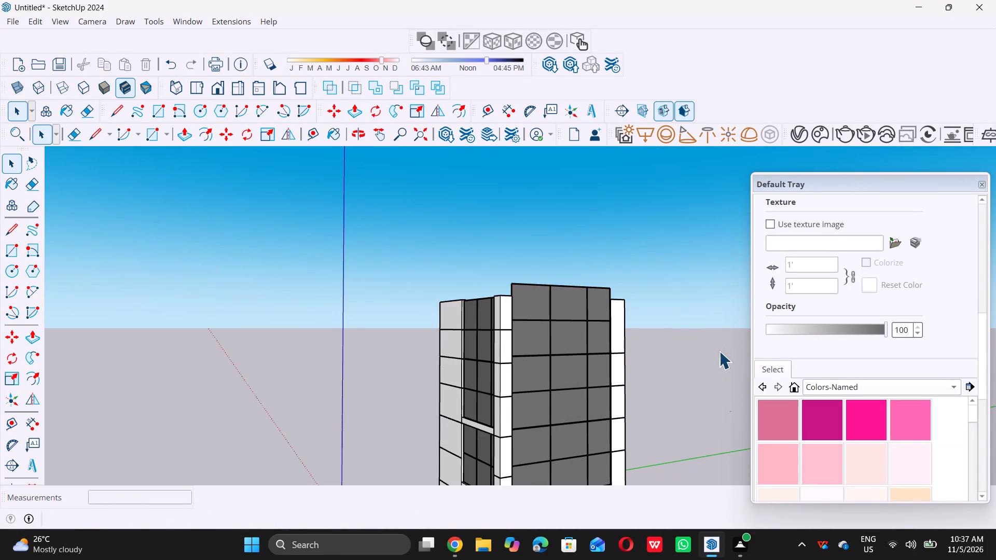
# Draw two 2 1/4" lines across the far column's narrow return beside the wide window, extending the topmost mullion's edges.
pyautogui.moveTo(593, 326); pyautogui.dragTo(630, 348, button='middle')
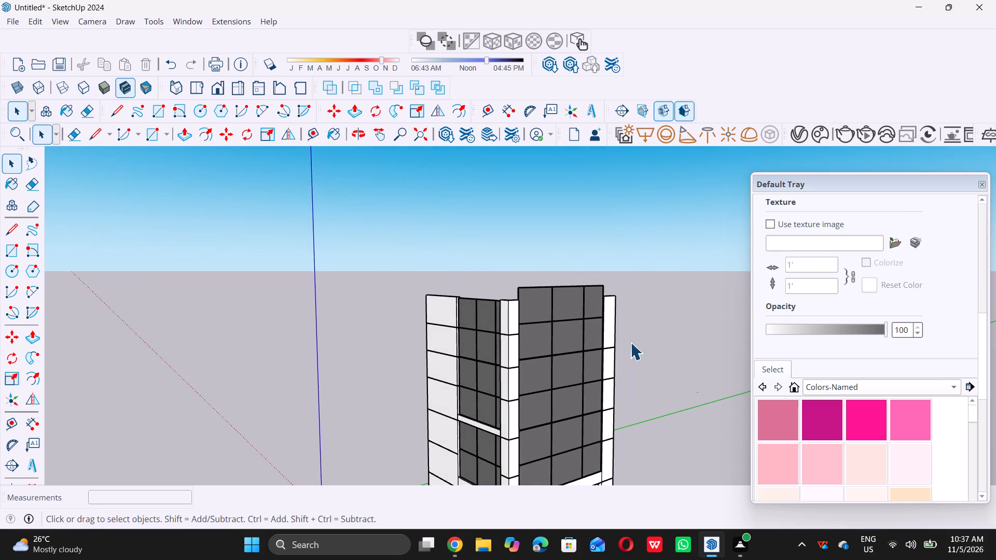
pyautogui.scroll(12, 590, 323)
pyautogui.scroll(10, 626, 302)
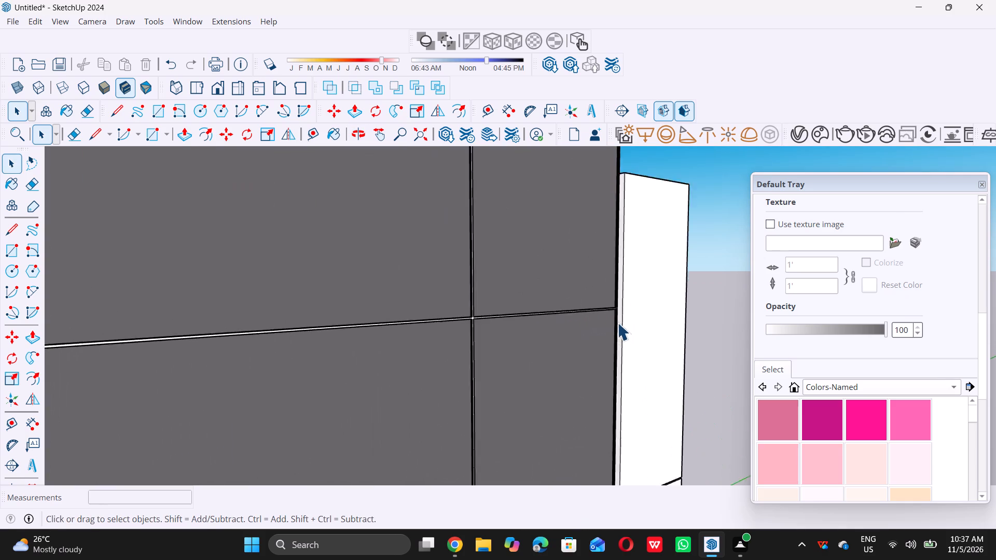
pyautogui.moveTo(622, 340); pyautogui.dragTo(652, 342, button='middle')
pyautogui.scroll(13, 644, 322)
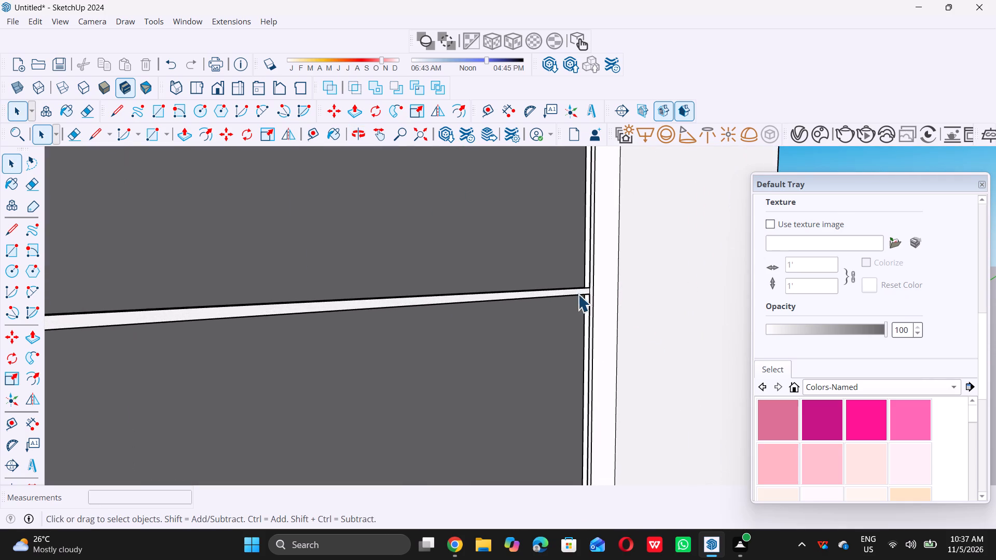
pyautogui.scroll(16, 597, 290)
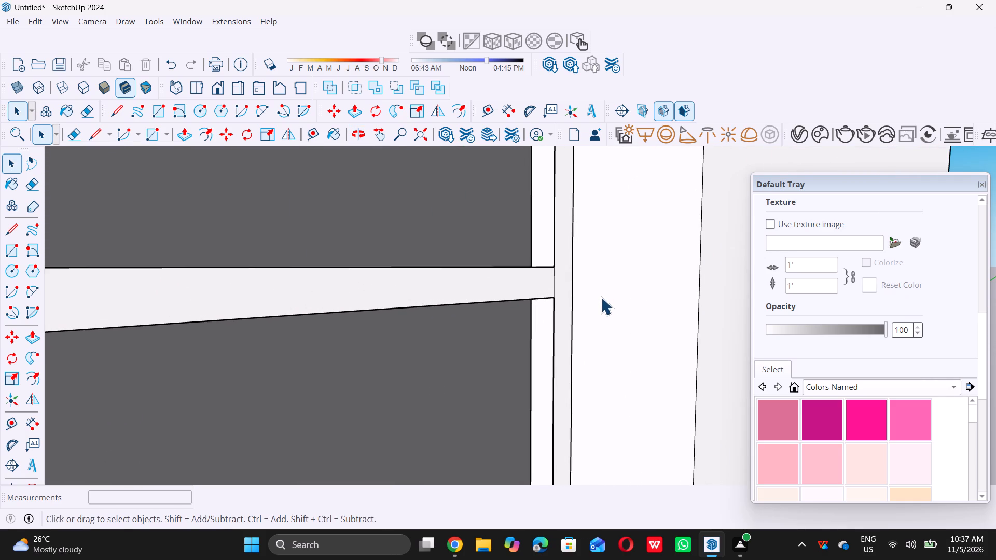
pyautogui.press('l')
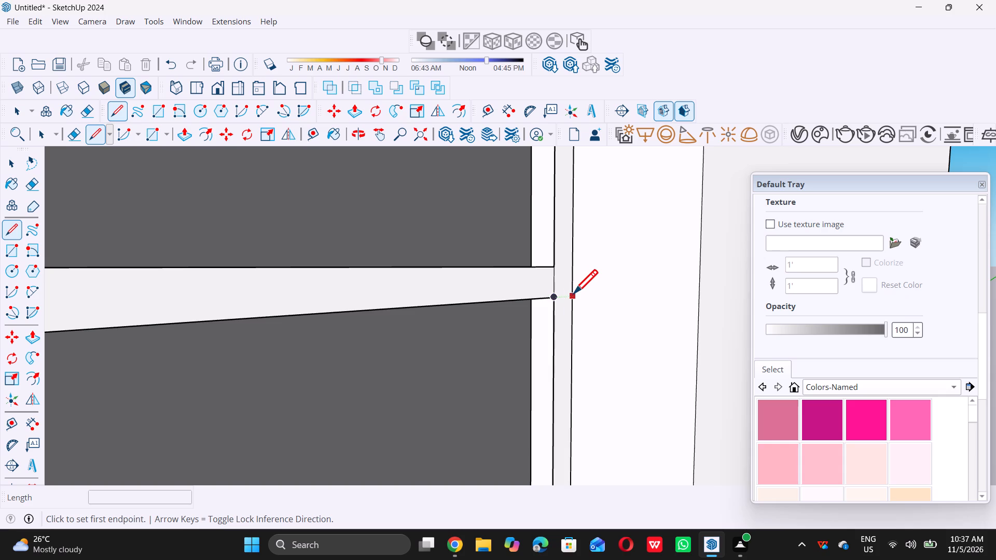
pyautogui.click(575, 292)
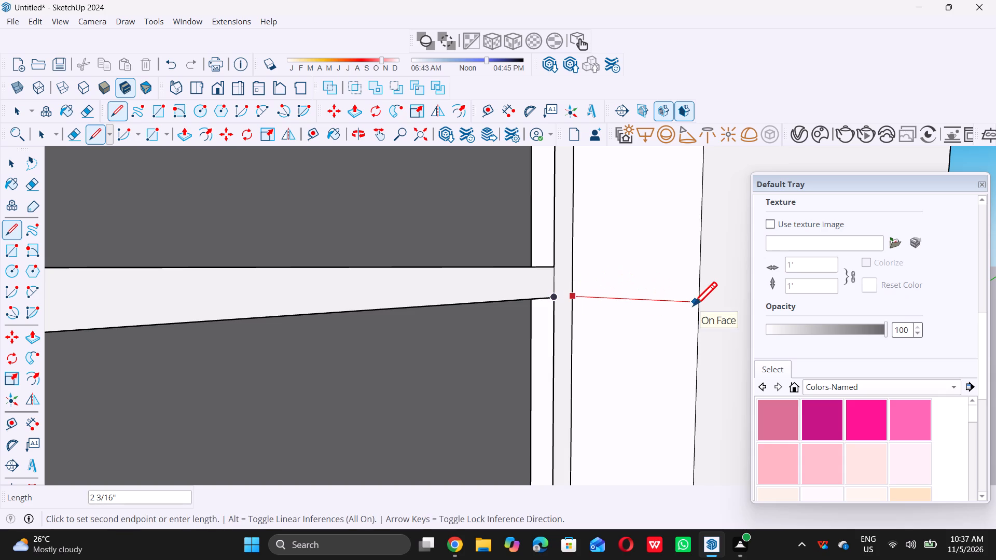
pyautogui.click(699, 302)
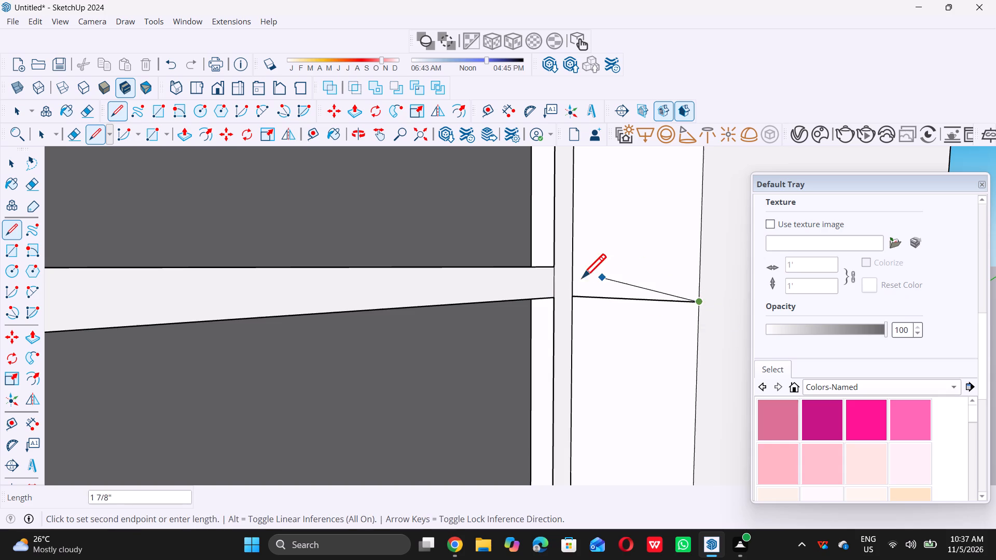
pyautogui.press('space')
pyautogui.press('l')
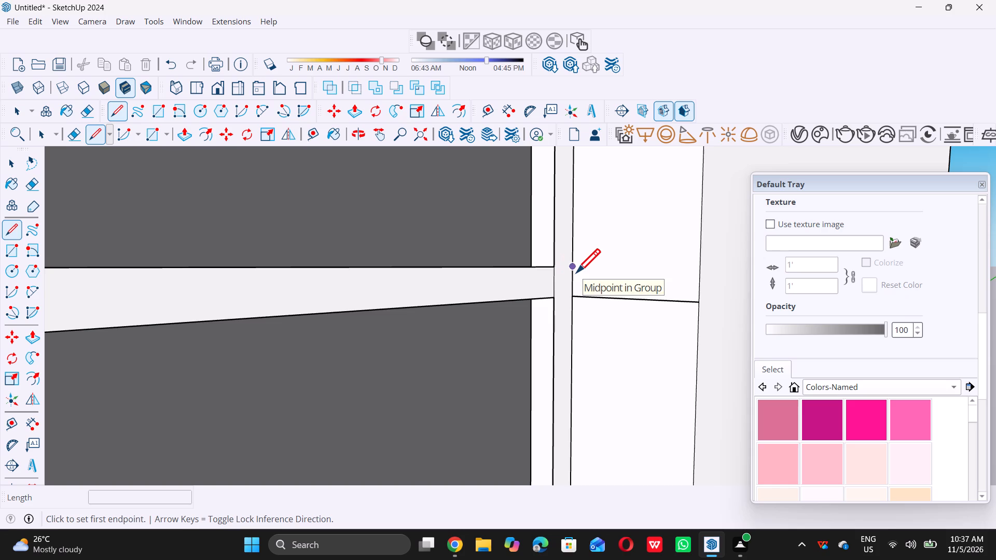
pyautogui.click(574, 266)
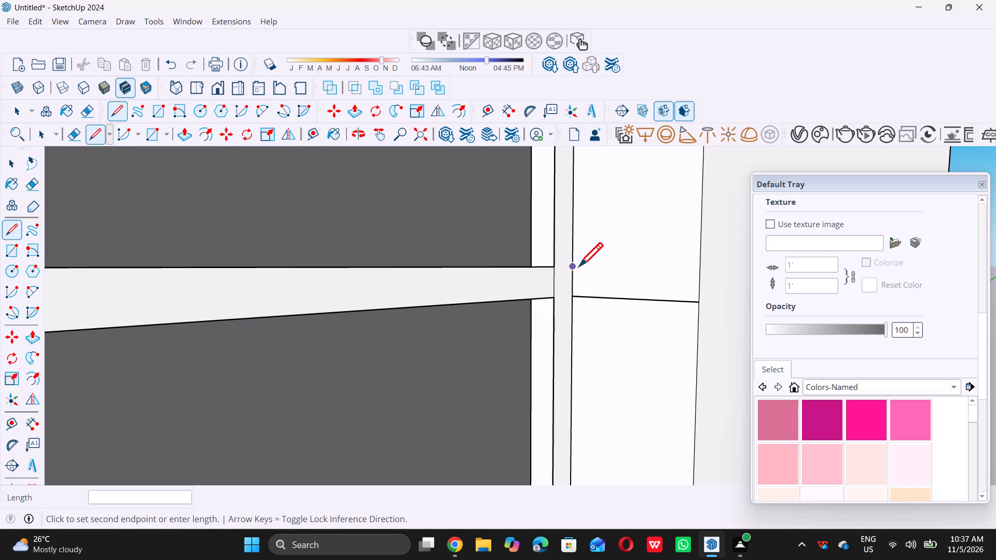
pyautogui.click(701, 271)
# Continue the upper line of the topmost mullion level 3' across the far column's front face to its outer edge.
pyautogui.scroll(-4, 675, 275)
pyautogui.moveTo(662, 322); pyautogui.dragTo(545, 318, button='middle')
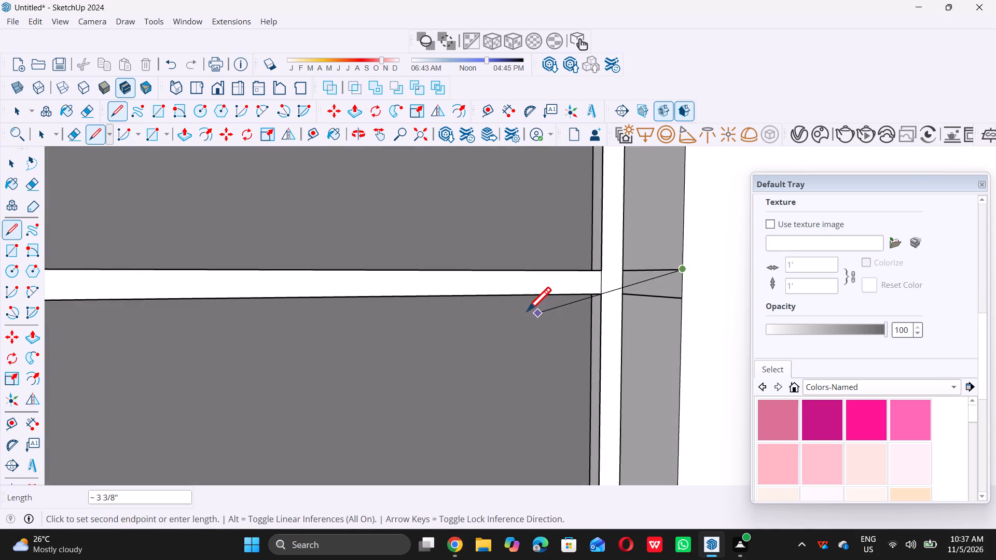
pyautogui.scroll(-20, 527, 311)
pyautogui.scroll(-7, 527, 311)
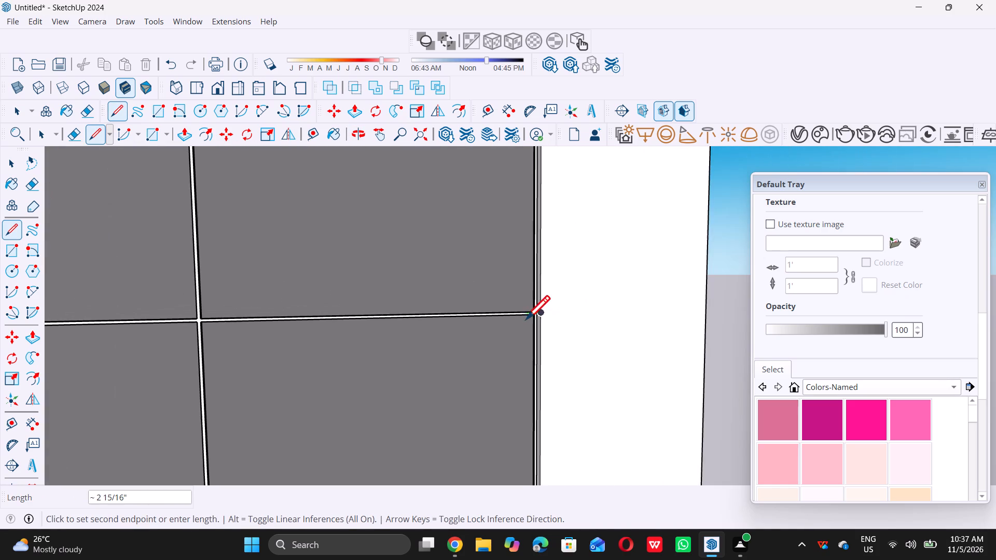
pyautogui.click(704, 309)
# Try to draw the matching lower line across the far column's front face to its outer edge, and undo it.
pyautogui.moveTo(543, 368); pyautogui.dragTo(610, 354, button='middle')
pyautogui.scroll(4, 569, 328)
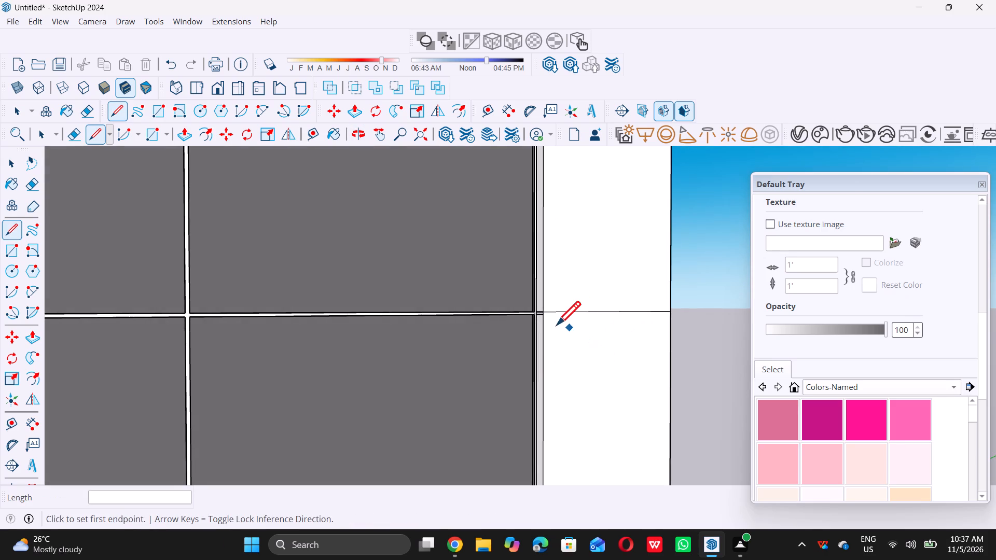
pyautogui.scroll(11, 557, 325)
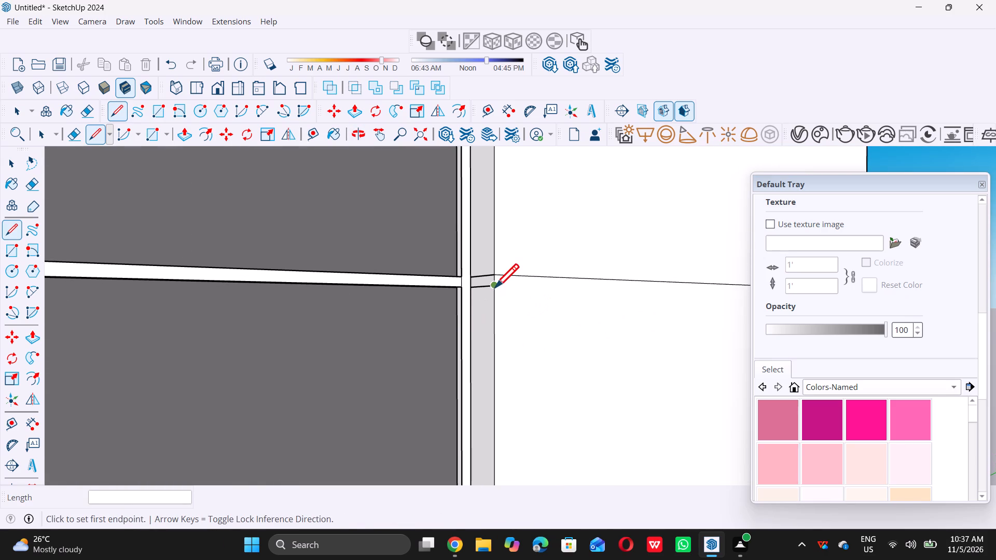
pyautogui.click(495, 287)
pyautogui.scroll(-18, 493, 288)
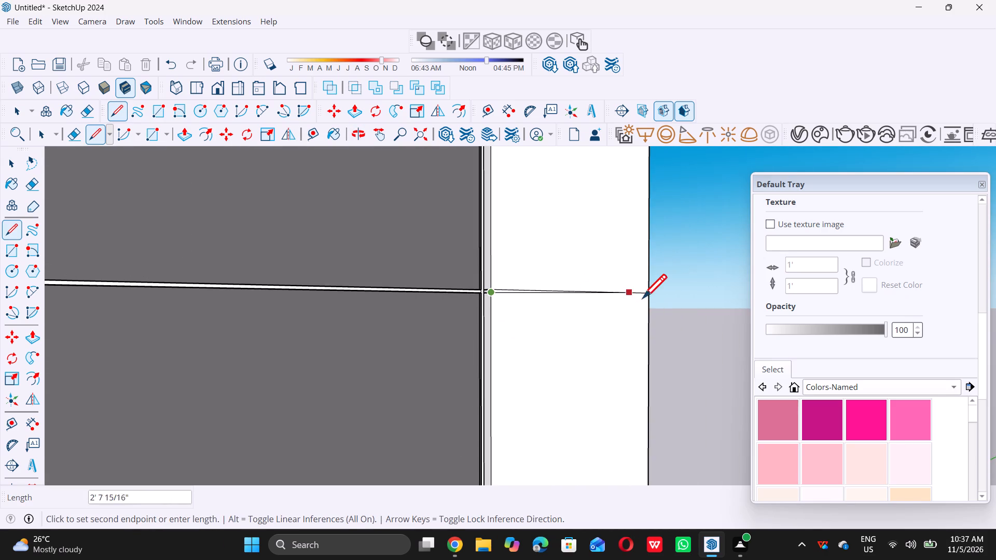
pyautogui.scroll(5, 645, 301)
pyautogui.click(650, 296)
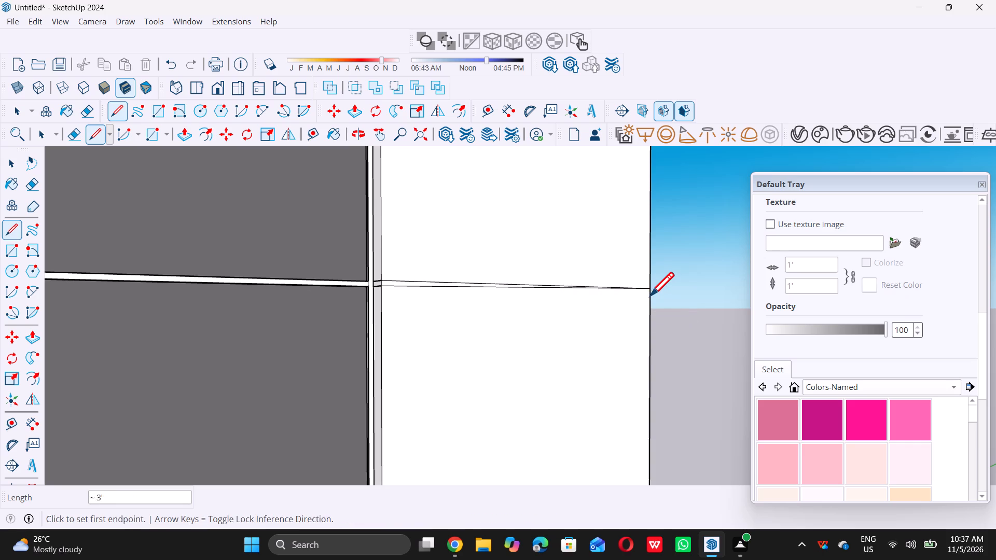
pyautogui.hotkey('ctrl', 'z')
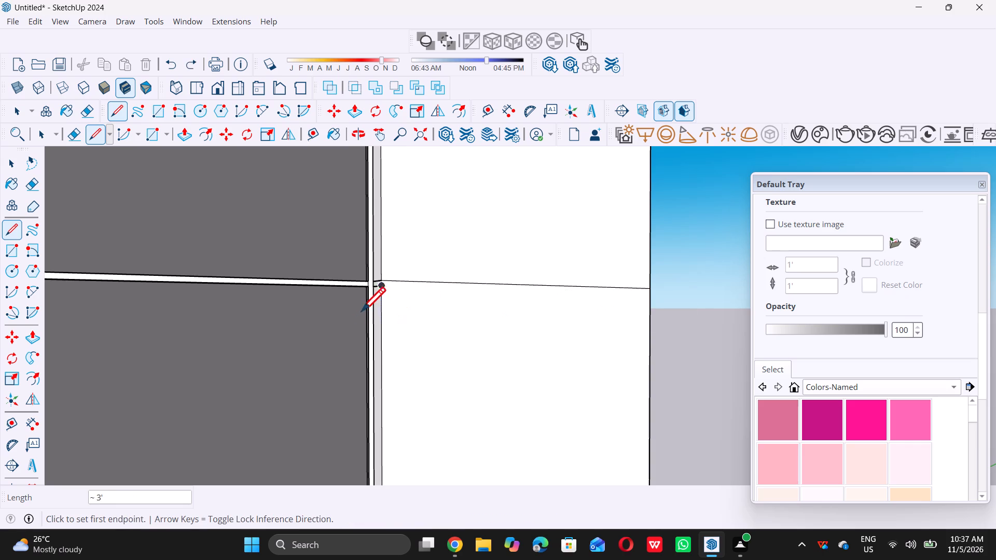
# Draw the lower line 3' across the far column's front face, parallel to the upper one, outlining a thin strip.
pyautogui.click(388, 287)
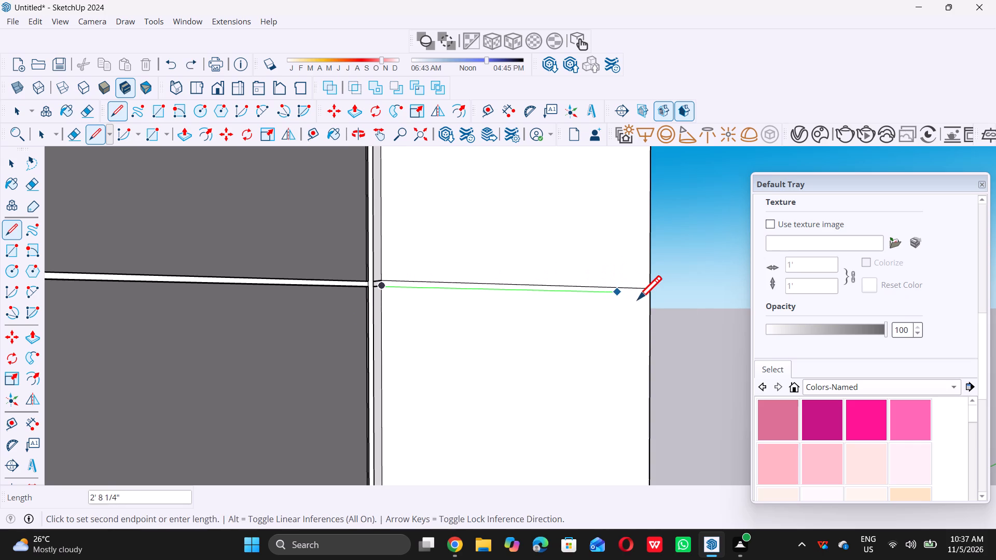
pyautogui.click(647, 298)
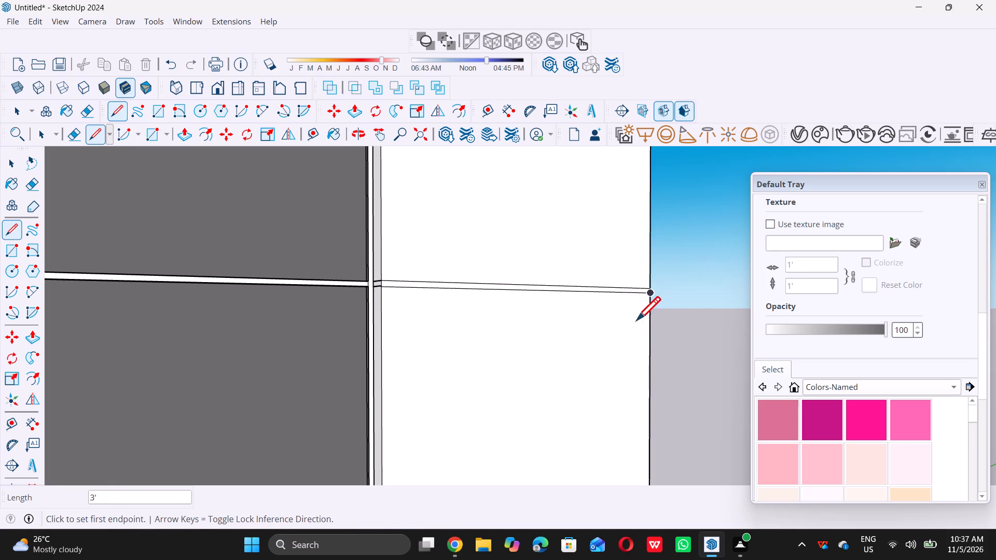
# Recess the thin strip at the topmost mullion level on the far column's front face 0.5".
pyautogui.press('space')
pyautogui.scroll(-10, 554, 318)
pyautogui.moveTo(535, 361); pyautogui.dragTo(377, 371, button='middle')
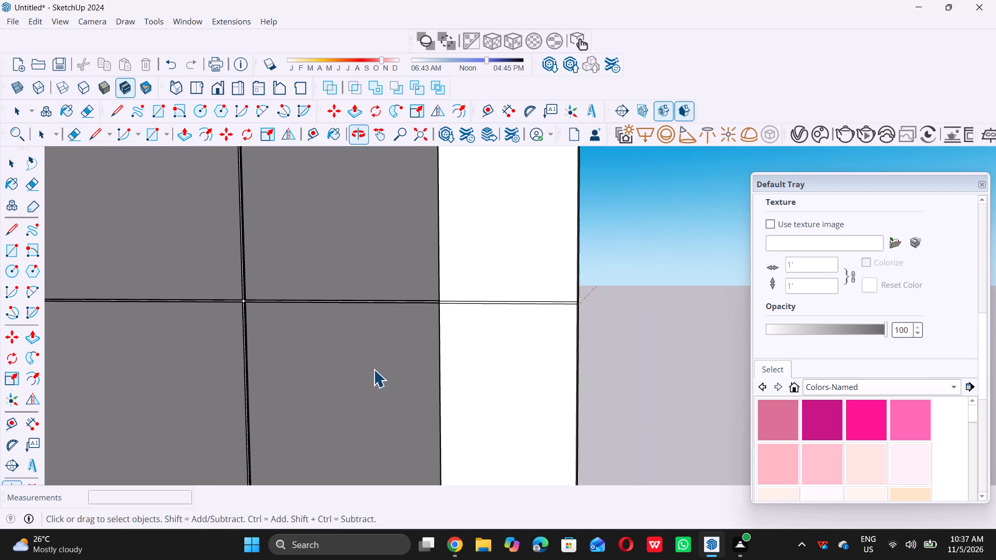
pyautogui.scroll(-9, 372, 369)
pyautogui.moveTo(471, 382); pyautogui.dragTo(423, 389, button='middle')
pyautogui.scroll(3, 422, 361)
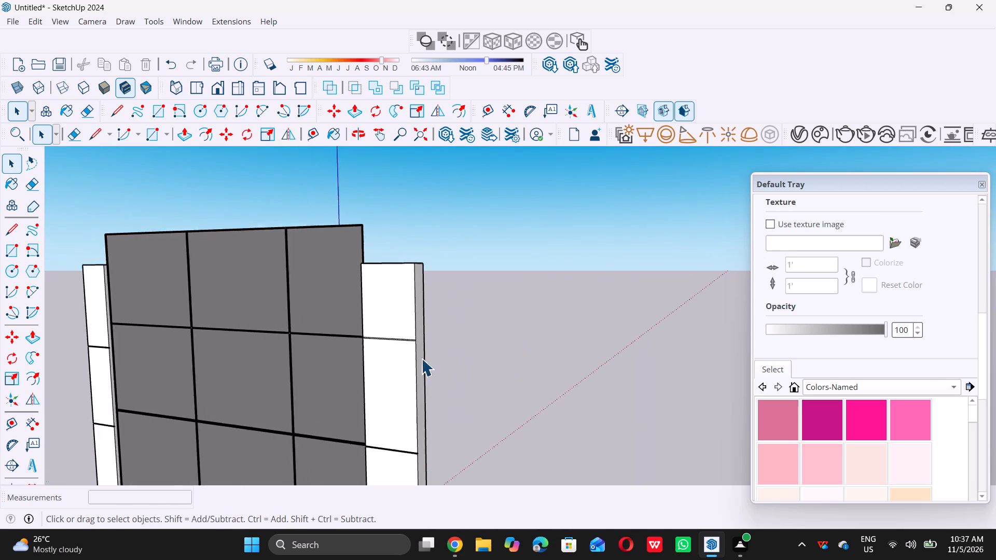
pyautogui.scroll(19, 421, 358)
pyautogui.scroll(5, 406, 328)
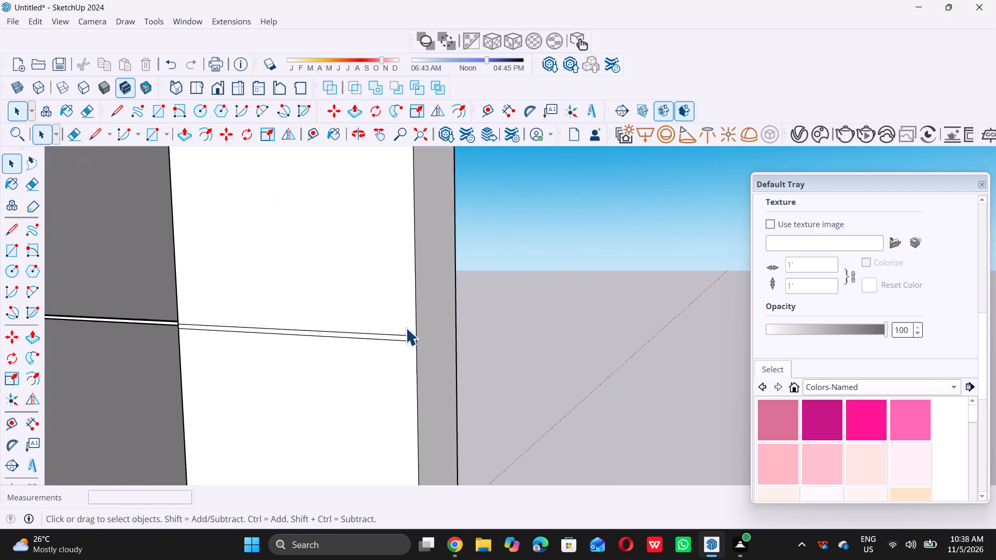
pyautogui.scroll(8, 405, 339)
pyautogui.click(406, 342)
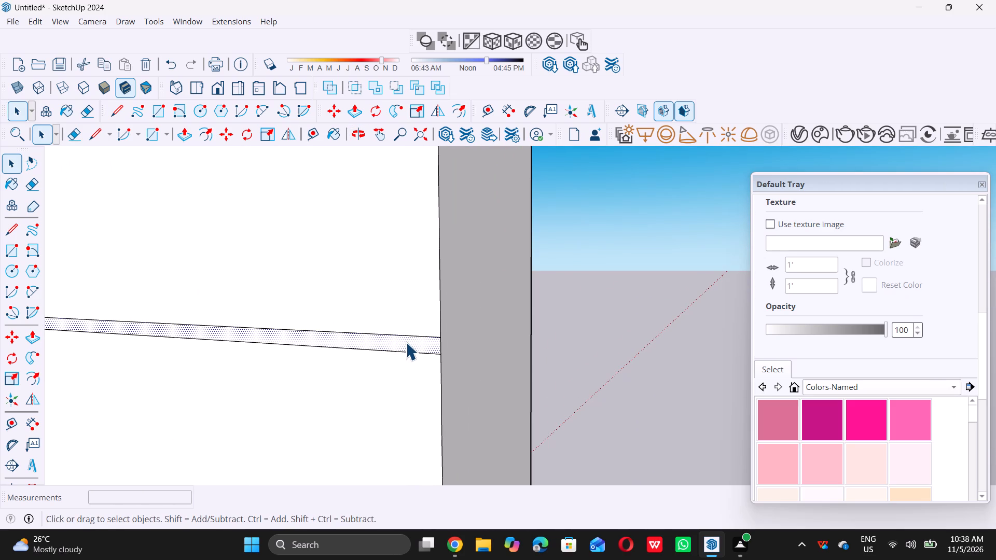
pyautogui.press('p')
pyautogui.click(412, 339)
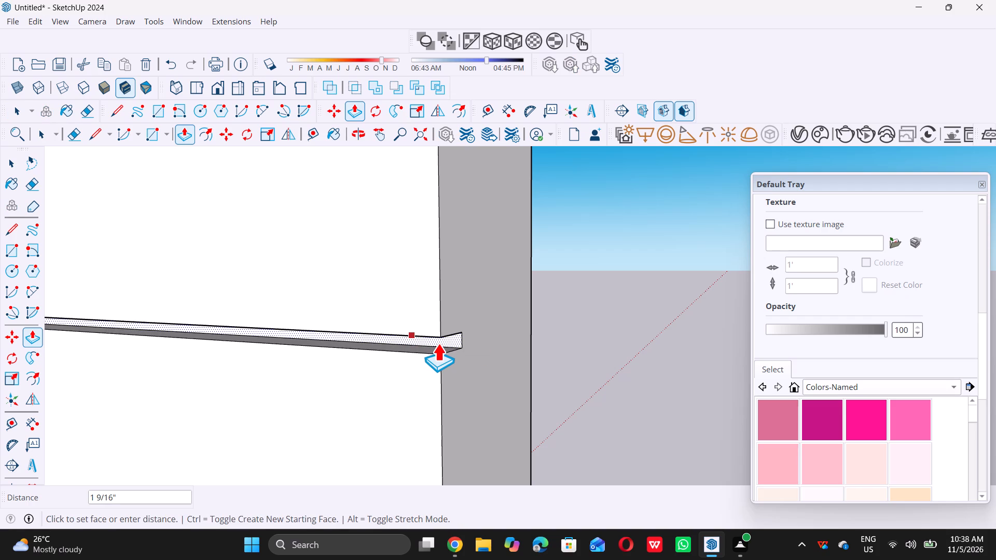
pyautogui.write('0.5"')
pyautogui.press('Return')
pyautogui.press('space')
pyautogui.tripleClick(624, 344)
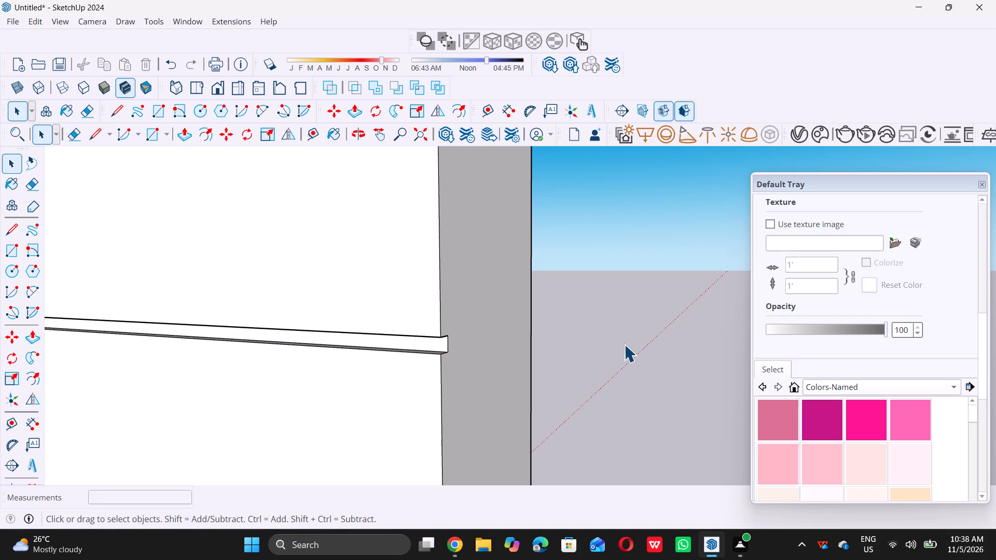
# Examine the whole tower from the wide-window side and around the corner, checking the grooves on the columns.
pyautogui.scroll(-20, 622, 345)
pyautogui.scroll(-4, 622, 345)
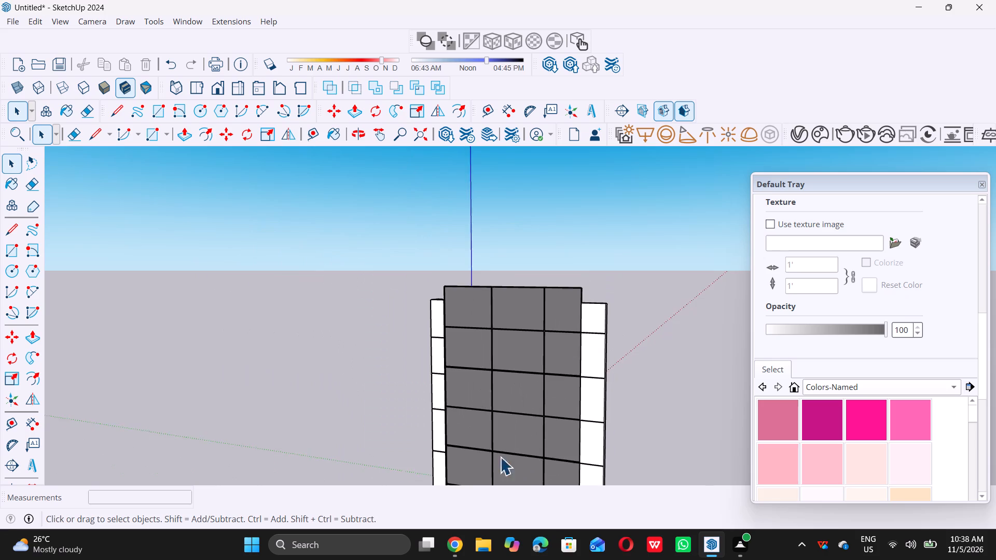
pyautogui.scroll(-9, 500, 457)
pyautogui.scroll(-2, 551, 310)
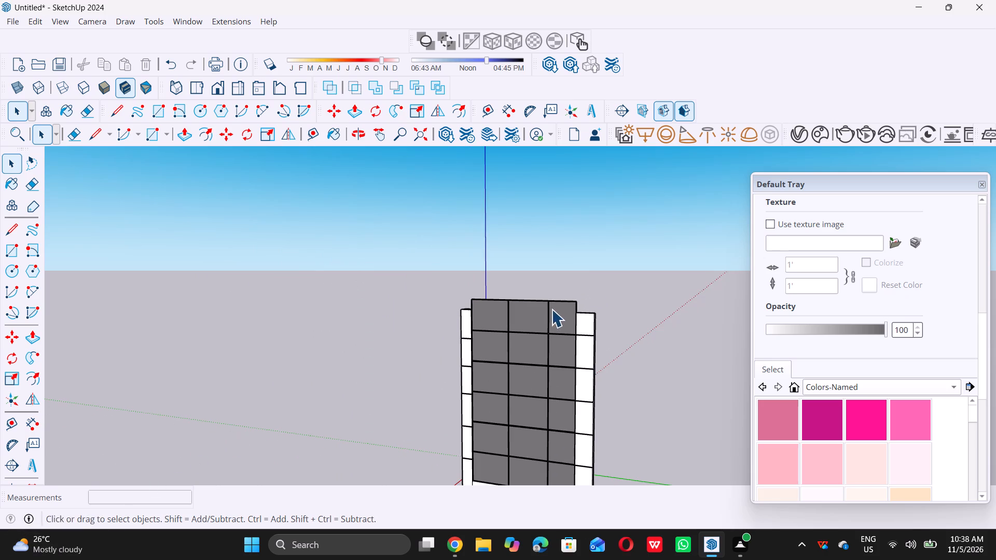
pyautogui.scroll(-9, 551, 309)
pyautogui.moveTo(486, 390); pyautogui.dragTo(683, 392, button='middle')
pyautogui.middleClick(682, 393)
pyautogui.moveTo(480, 385); pyautogui.dragTo(589, 355, button='middle')
pyautogui.scroll(9, 517, 375)
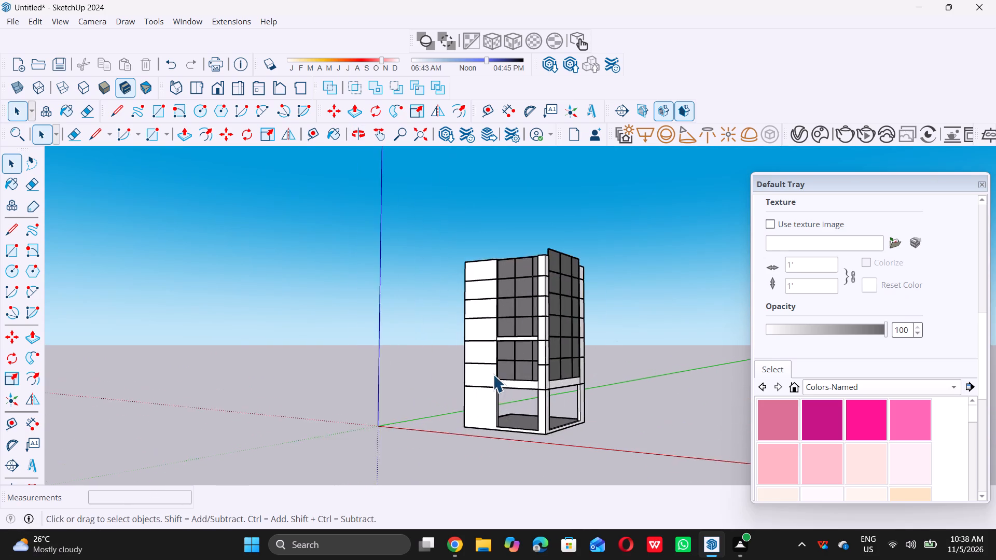
pyautogui.scroll(2, 493, 374)
pyautogui.moveTo(352, 390); pyautogui.dragTo(329, 470, button='middle')
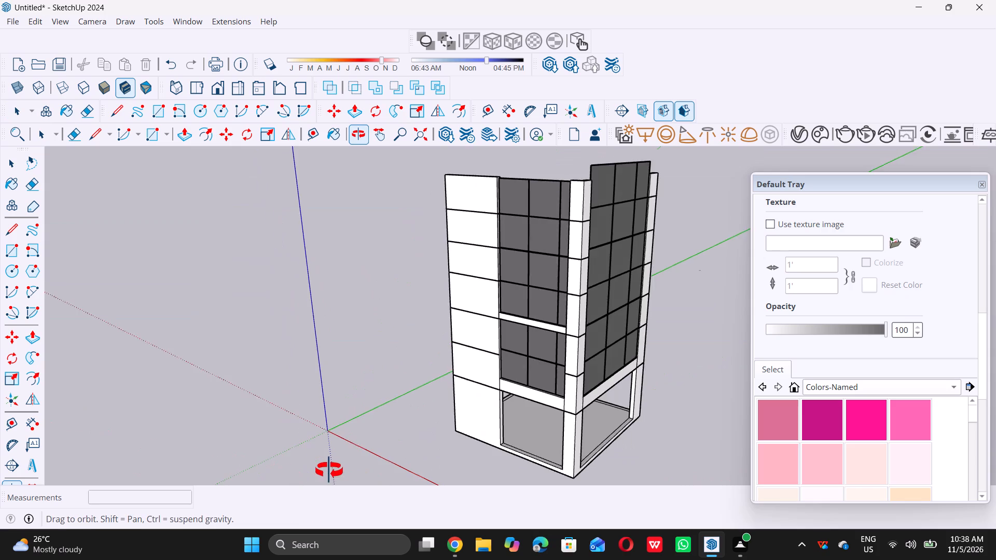
pyautogui.moveTo(329, 470); pyautogui.dragTo(323, 464, button='middle')
pyautogui.middleClick(323, 464)
pyautogui.scroll(-7, 355, 433)
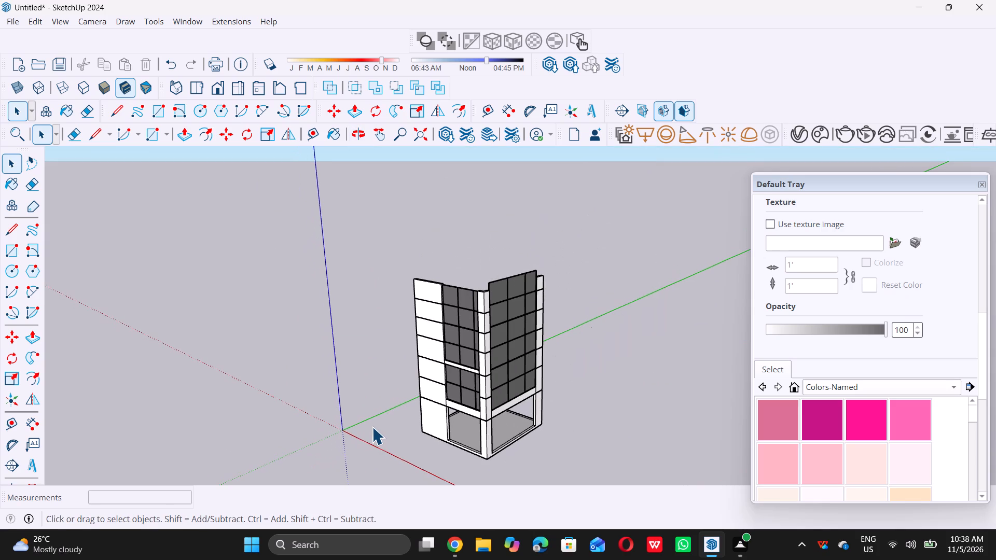
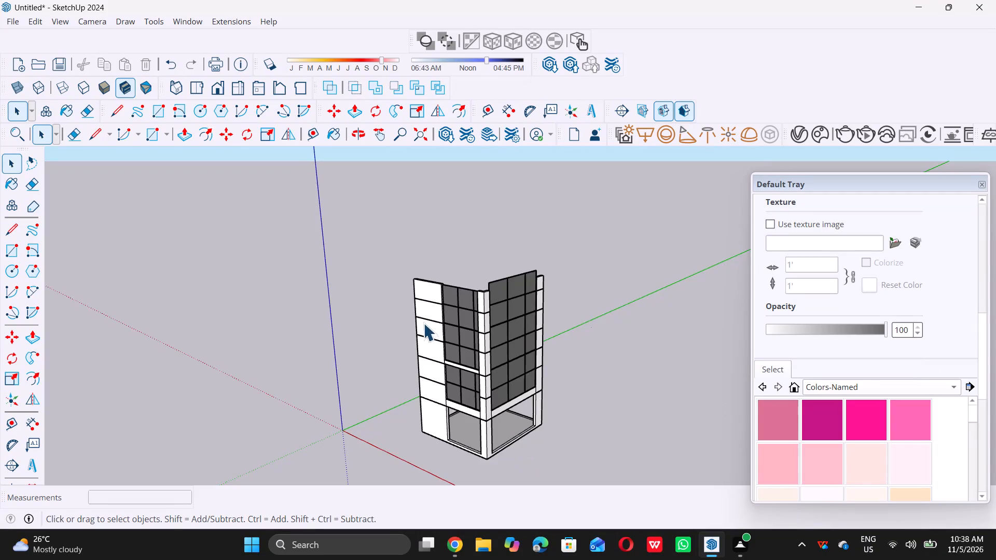
# Push/Pull the top face of the wide solid wall beside the glazing upward by 10'.
pyautogui.scroll(-6, 424, 319)
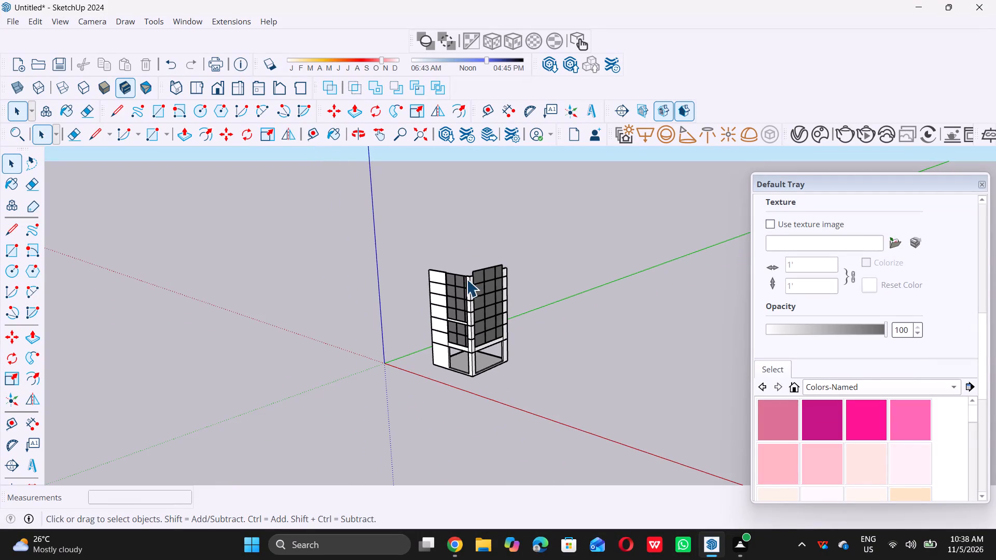
pyautogui.moveTo(438, 295); pyautogui.dragTo(539, 270, button='middle')
pyautogui.moveTo(415, 273); pyautogui.dragTo(424, 317, button='middle')
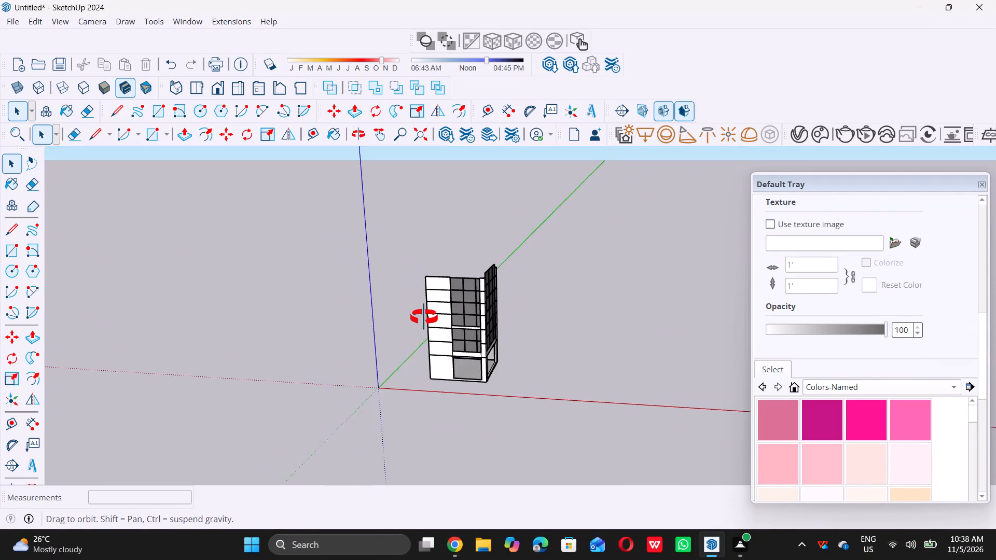
pyautogui.moveTo(424, 317); pyautogui.dragTo(422, 337, button='middle')
pyautogui.middleClick(422, 337)
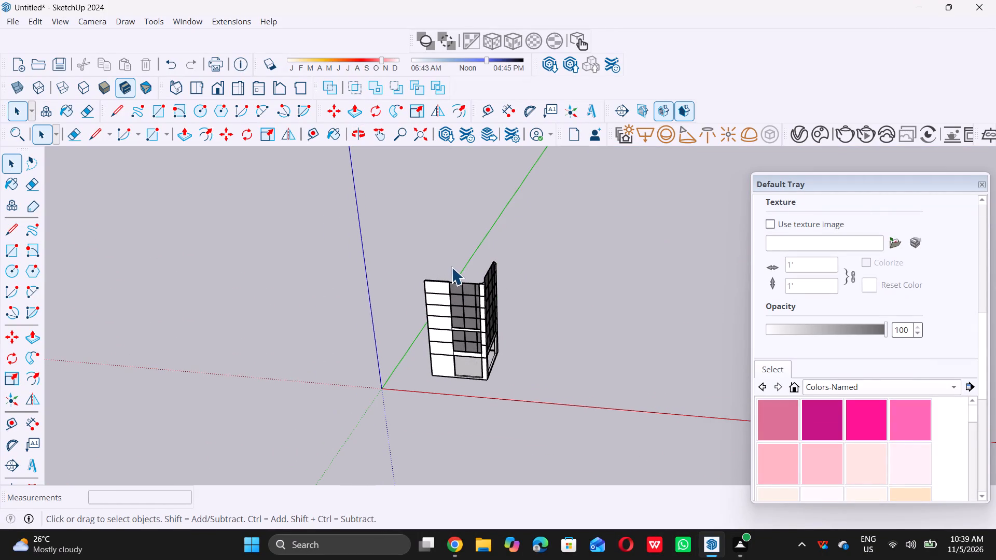
pyautogui.scroll(8, 445, 274)
pyautogui.moveTo(441, 275); pyautogui.dragTo(440, 290, button='middle')
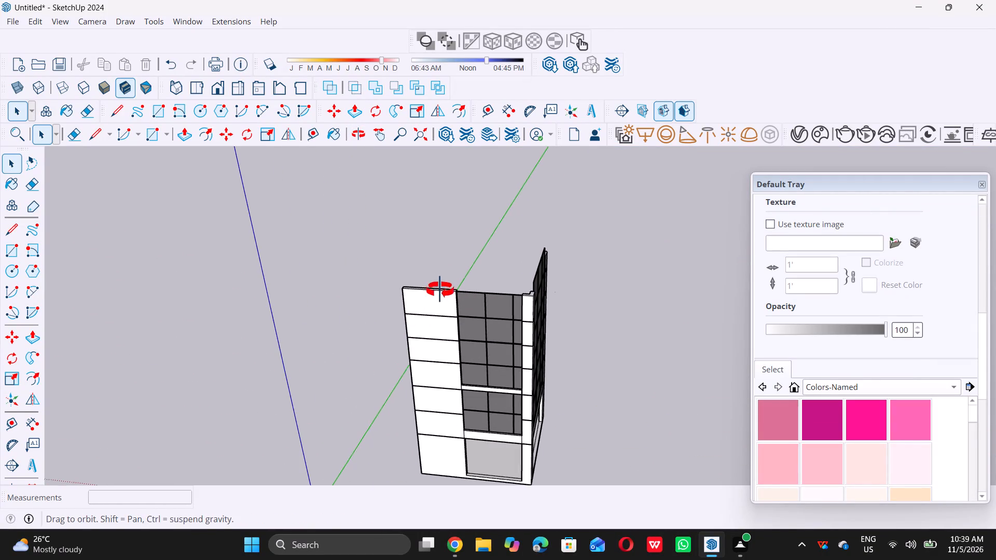
pyautogui.moveTo(440, 290); pyautogui.dragTo(431, 319, button='middle')
pyautogui.scroll(6, 436, 305)
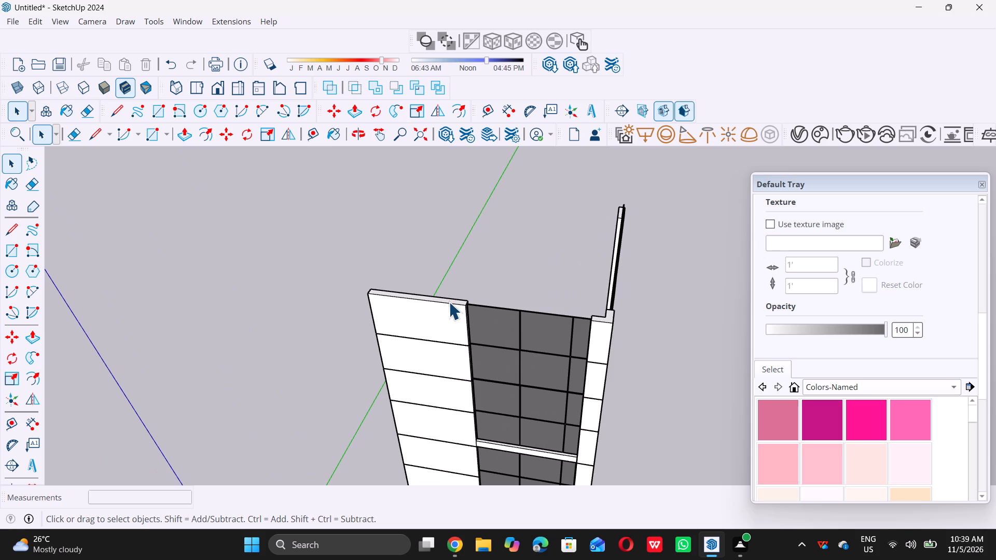
pyautogui.scroll(16, 449, 302)
pyautogui.click(459, 303)
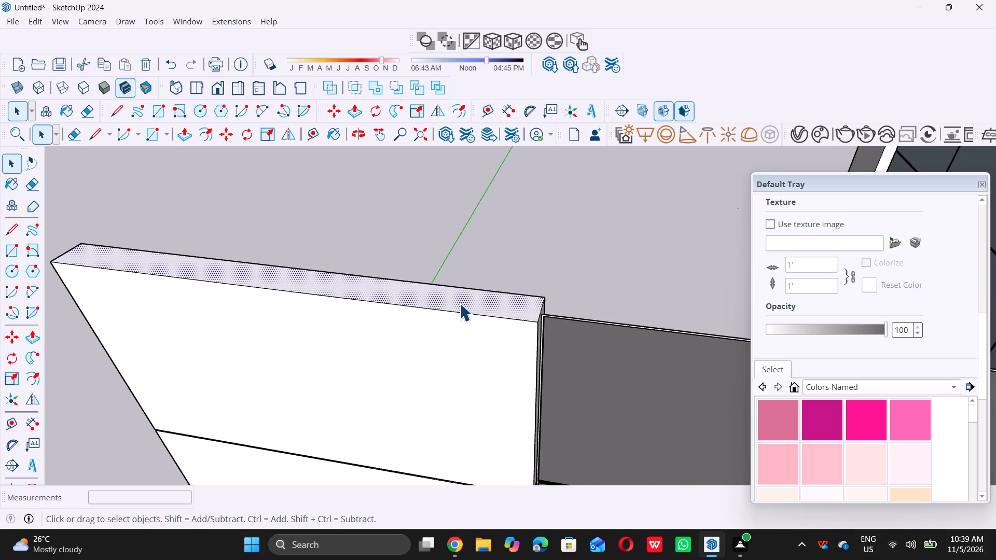
pyautogui.press('p')
pyautogui.click(465, 297)
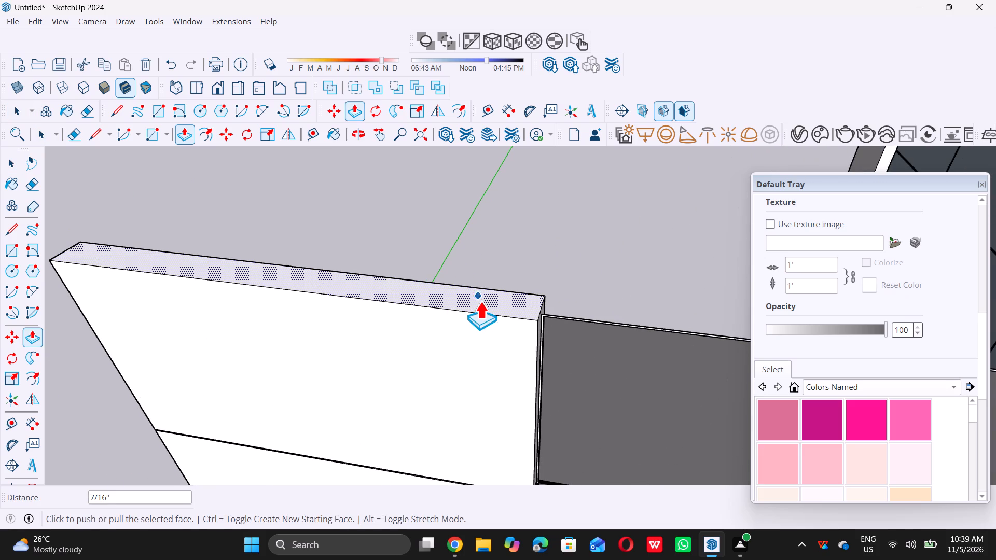
pyautogui.click(481, 301)
pyautogui.write('10')
pyautogui.press("'")
pyautogui.press('Return')
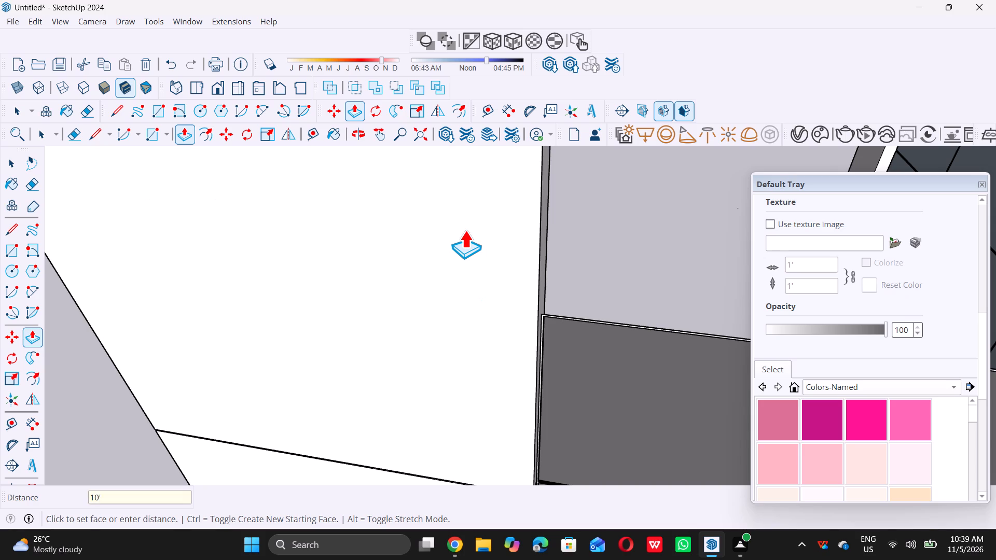
pyautogui.press('space')
# Push/Pull the top face of the L-shaped corner column upward by 10'.
pyautogui.scroll(-8, 445, 237)
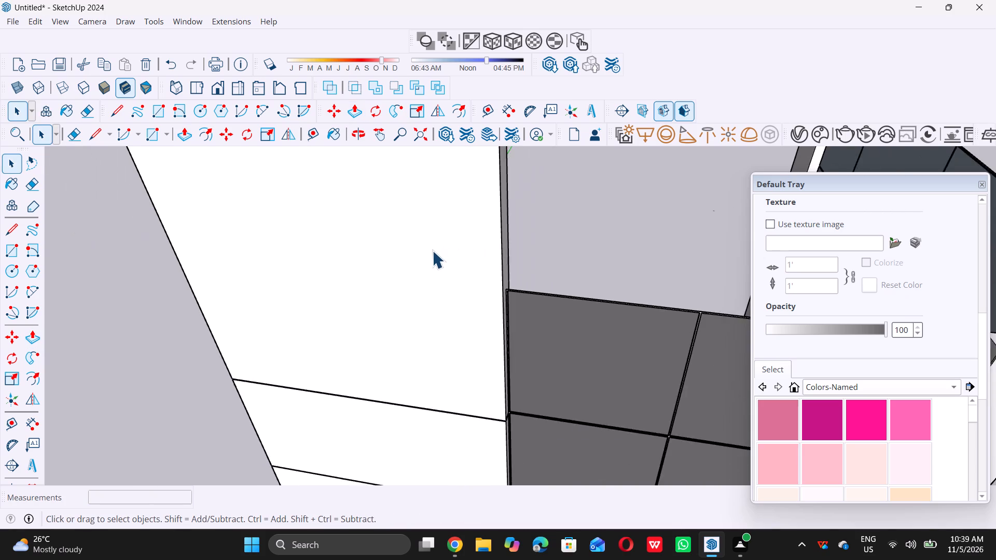
pyautogui.scroll(-12, 432, 250)
pyautogui.moveTo(557, 299); pyautogui.dragTo(516, 328, button='middle')
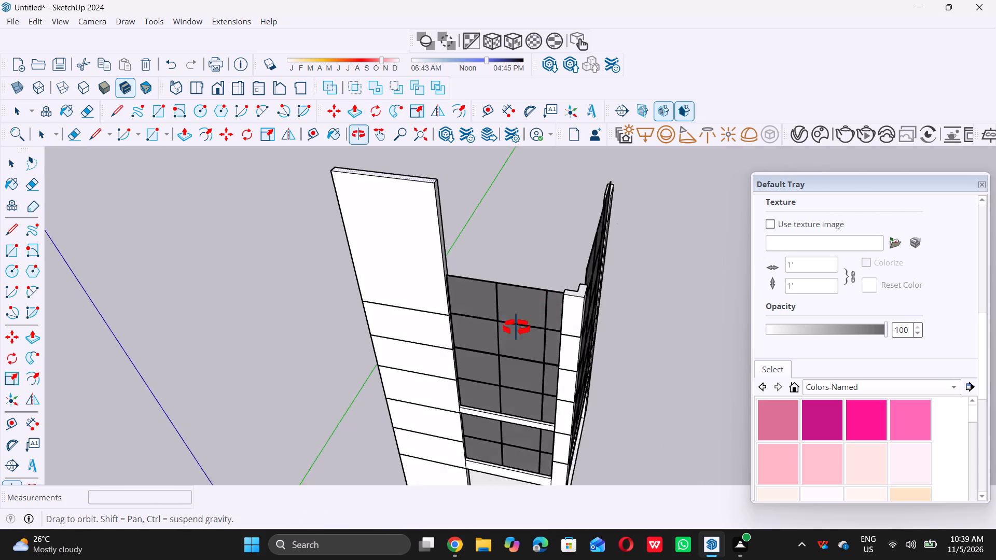
pyautogui.moveTo(516, 328); pyautogui.dragTo(514, 329, button='middle')
pyautogui.scroll(11, 559, 309)
pyautogui.click(570, 324)
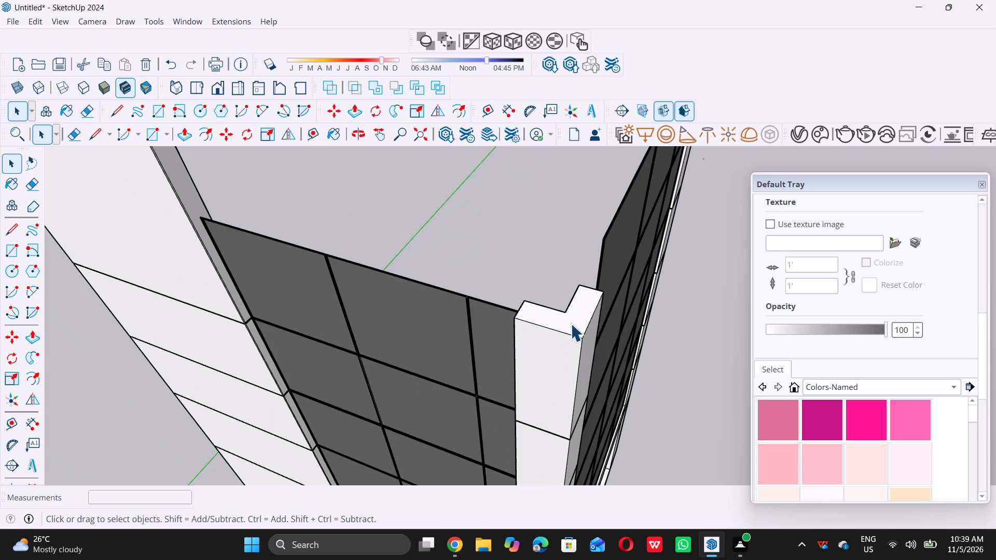
pyautogui.press('p')
pyautogui.click(571, 324)
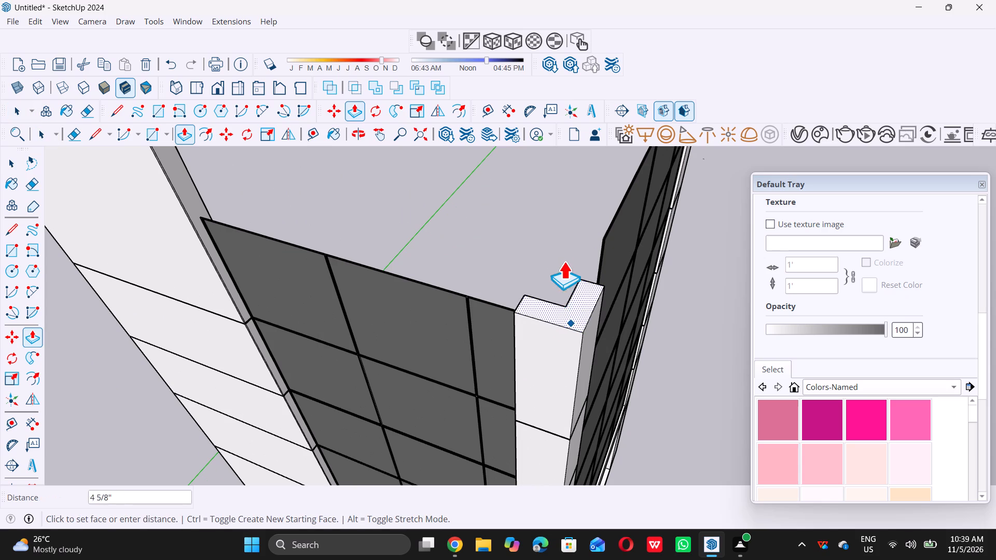
pyautogui.write('10')
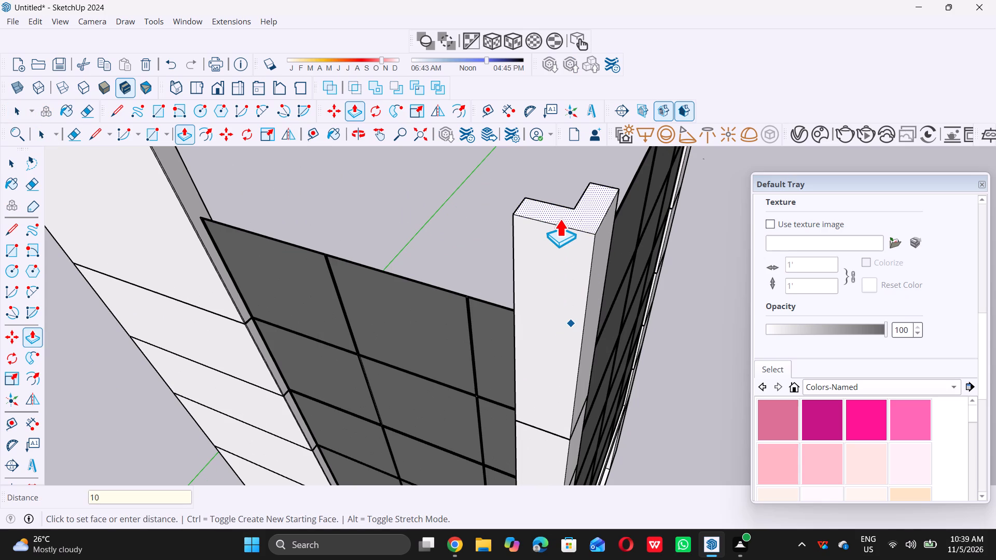
pyautogui.press("'")
pyautogui.press('Return')
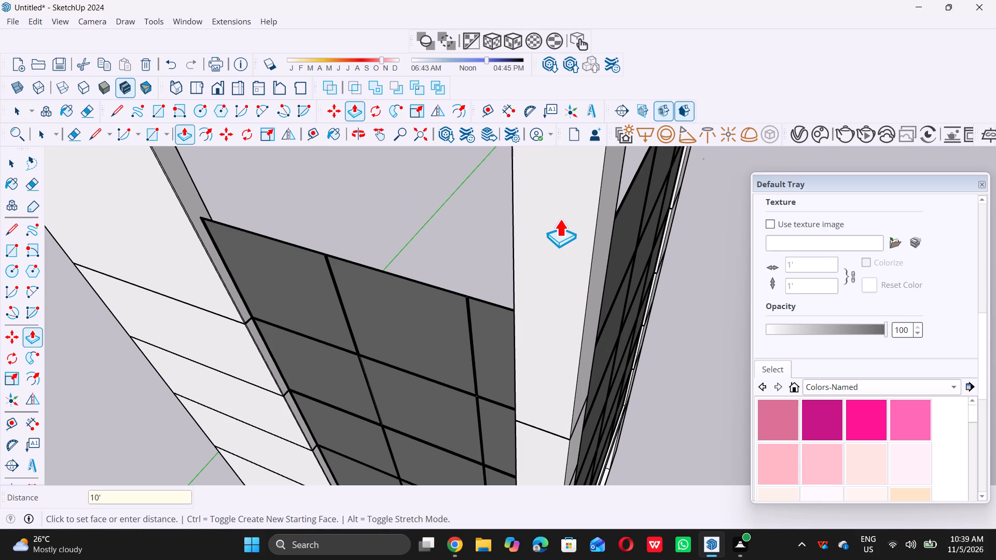
pyautogui.press('space')
# Copy the upper glazing panel group between the wide wall and corner column 9' 11 1/2" straight up, onto the existing glazing's top edge.
pyautogui.scroll(-20, 555, 221)
pyautogui.scroll(-3, 555, 221)
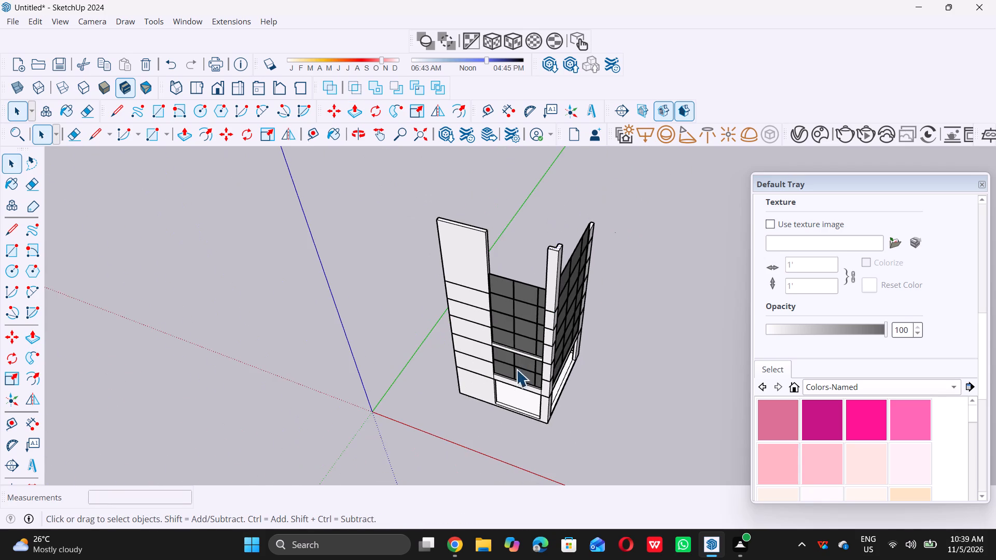
pyautogui.moveTo(516, 368); pyautogui.dragTo(571, 261, button='middle')
pyautogui.middleClick(571, 261)
pyautogui.moveTo(516, 246); pyautogui.dragTo(475, 273, button='middle')
pyautogui.middleClick(475, 273)
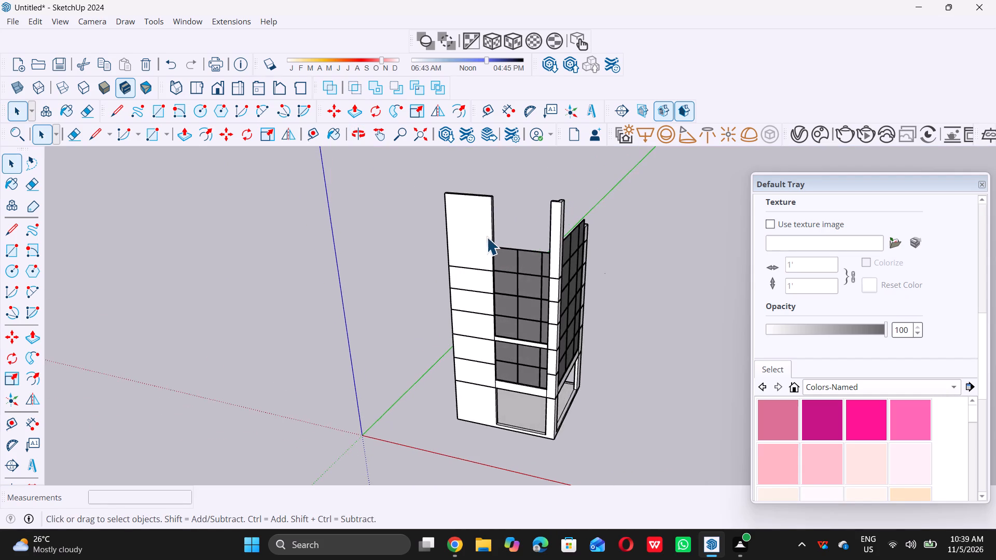
pyautogui.scroll(5, 487, 237)
pyautogui.scroll(-6, 519, 332)
pyautogui.moveTo(519, 361); pyautogui.dragTo(522, 281, button='middle')
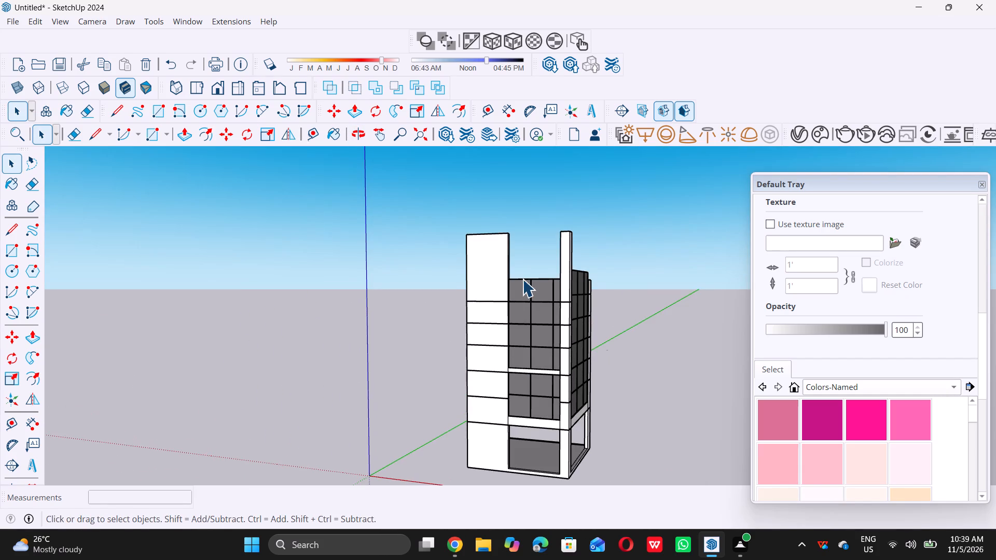
pyautogui.scroll(8, 524, 344)
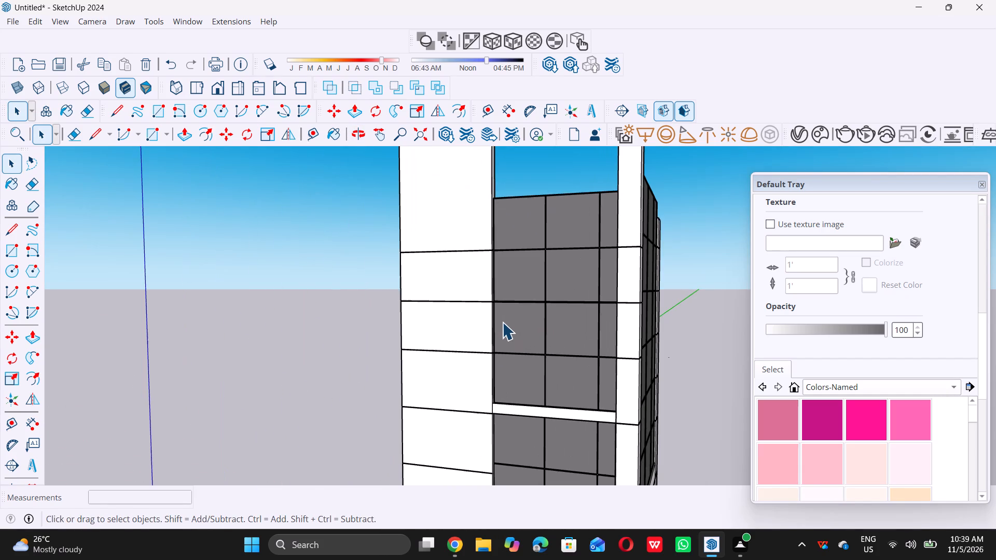
pyautogui.click(529, 269)
pyautogui.scroll(5, 525, 272)
pyautogui.scroll(5, 482, 307)
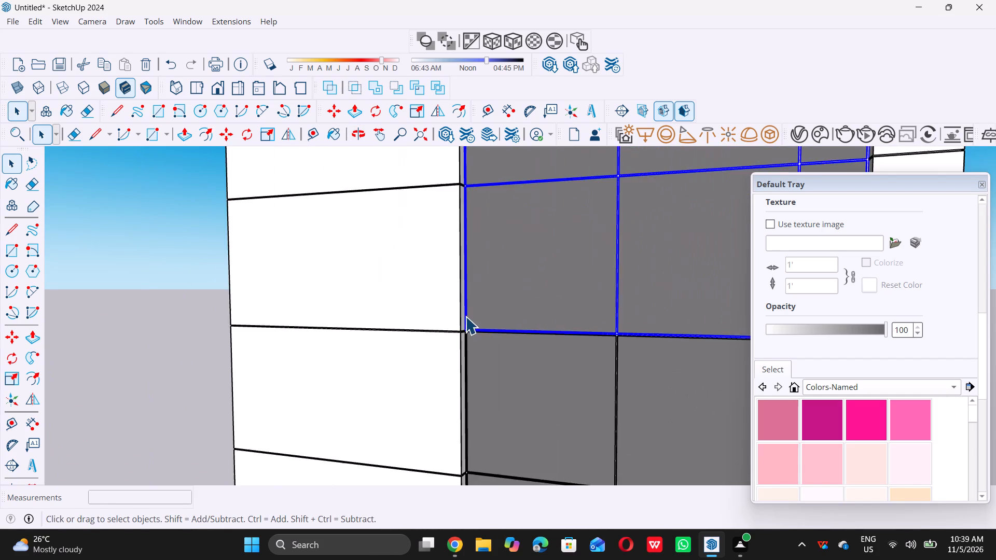
pyautogui.scroll(20, 465, 316)
pyautogui.scroll(7, 465, 316)
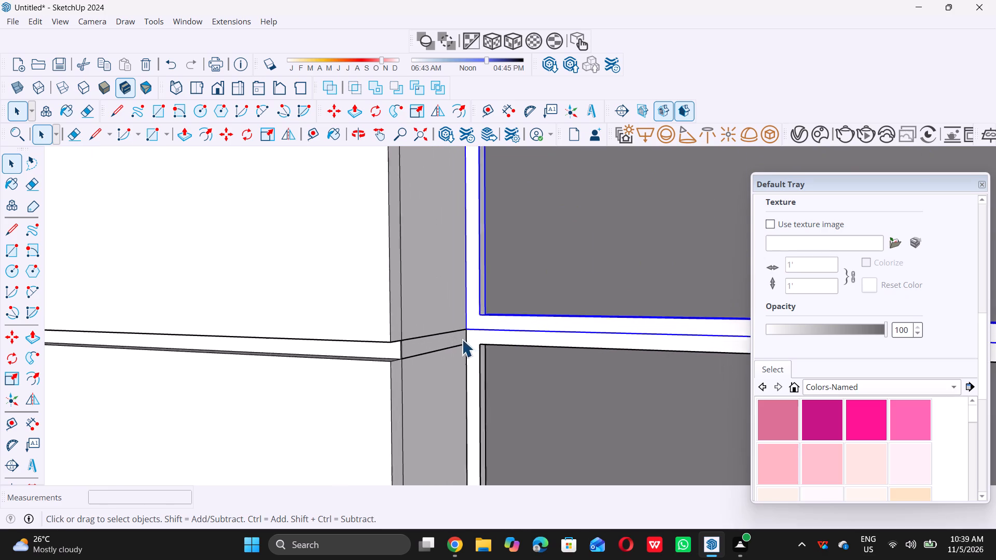
pyautogui.scroll(4, 462, 339)
pyautogui.press('m')
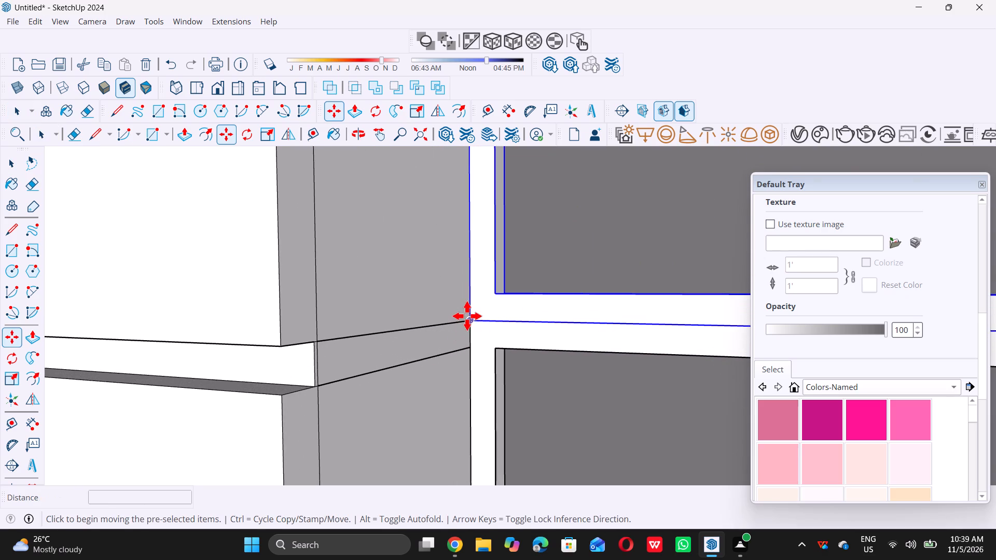
pyautogui.click(471, 321)
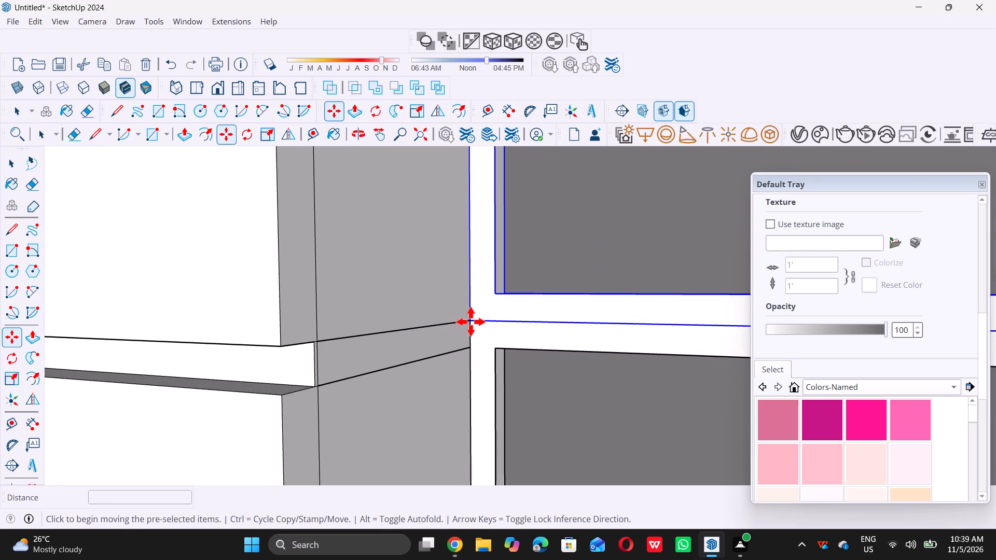
pyautogui.scroll(-18, 475, 287)
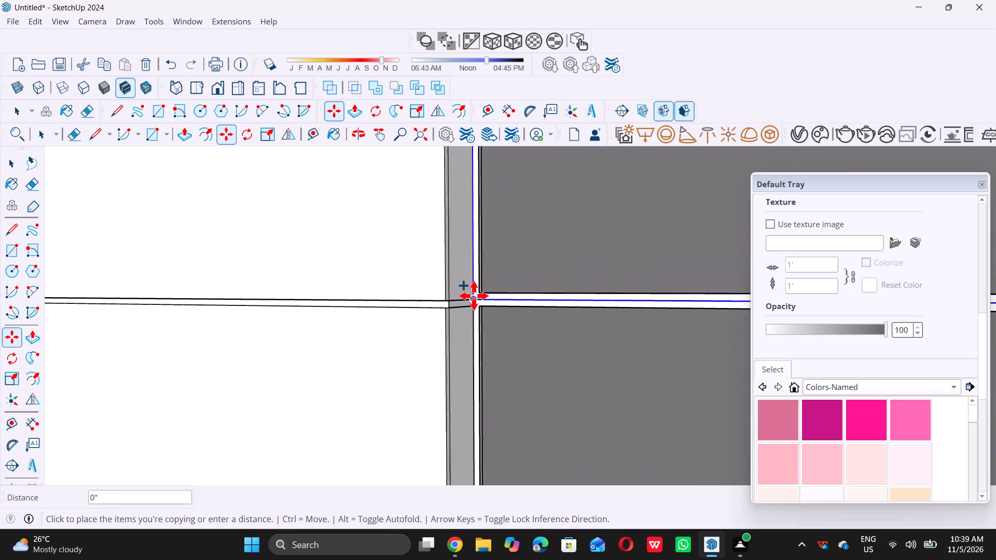
pyautogui.scroll(-20, 474, 296)
pyautogui.scroll(-4, 474, 296)
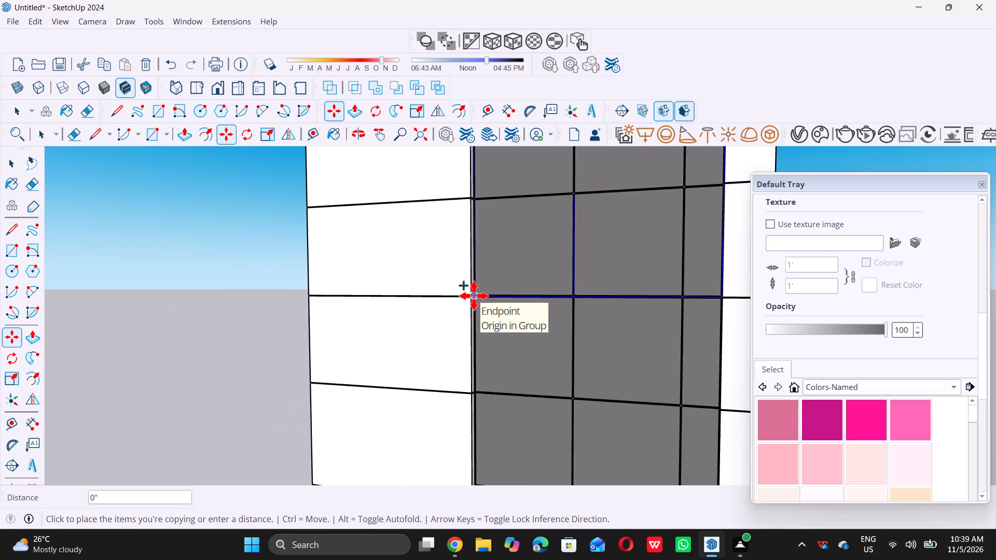
pyautogui.scroll(-9, 474, 296)
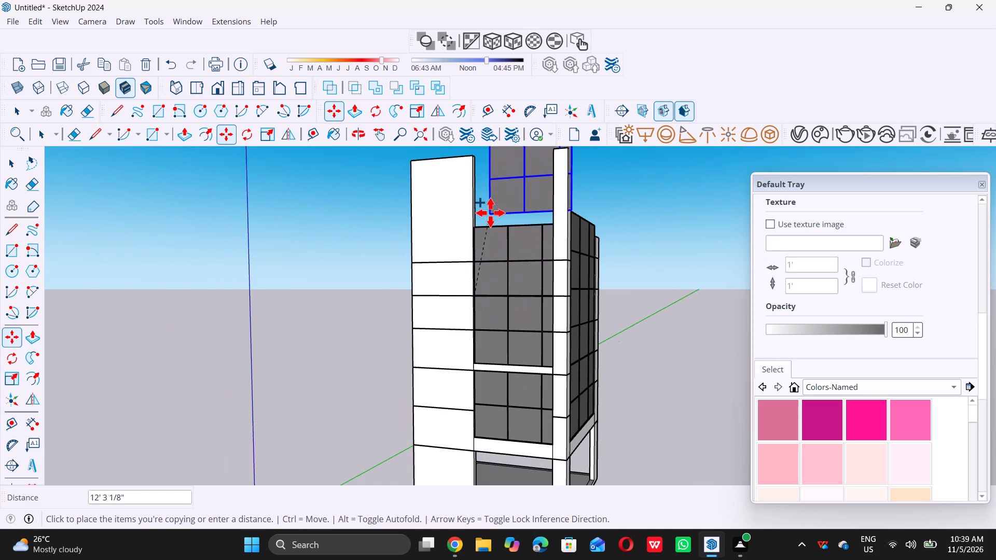
pyautogui.scroll(12, 480, 214)
pyautogui.scroll(7, 458, 274)
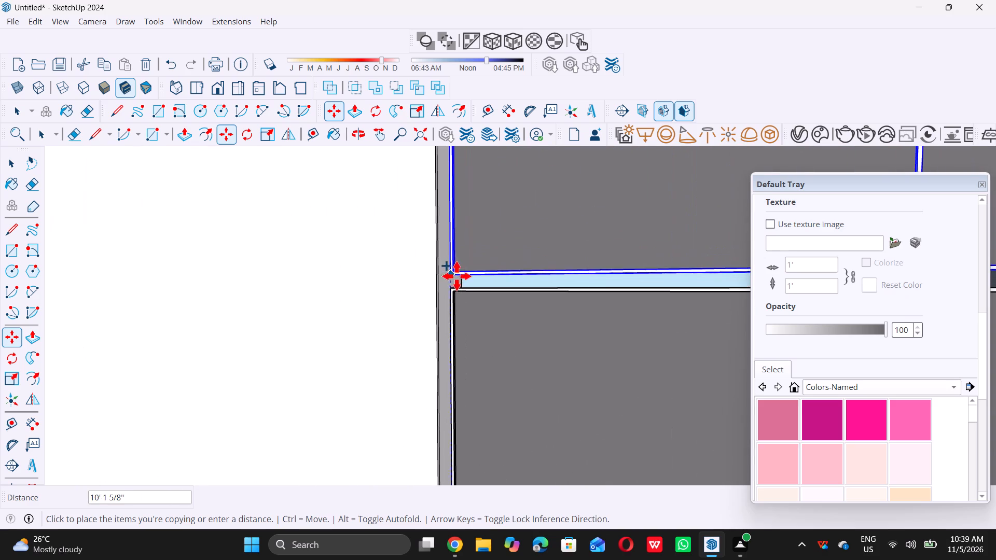
pyautogui.scroll(5, 448, 282)
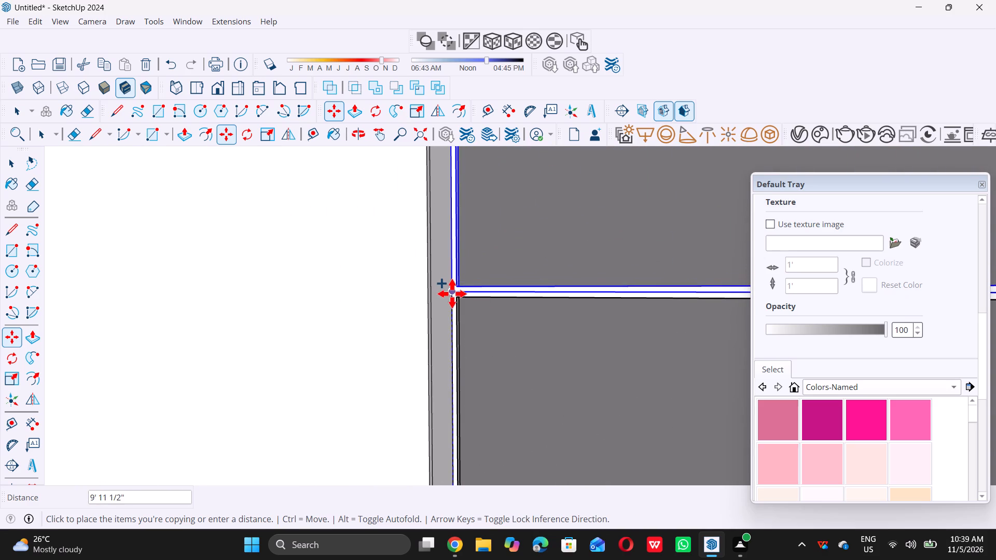
pyautogui.doubleClick(452, 293)
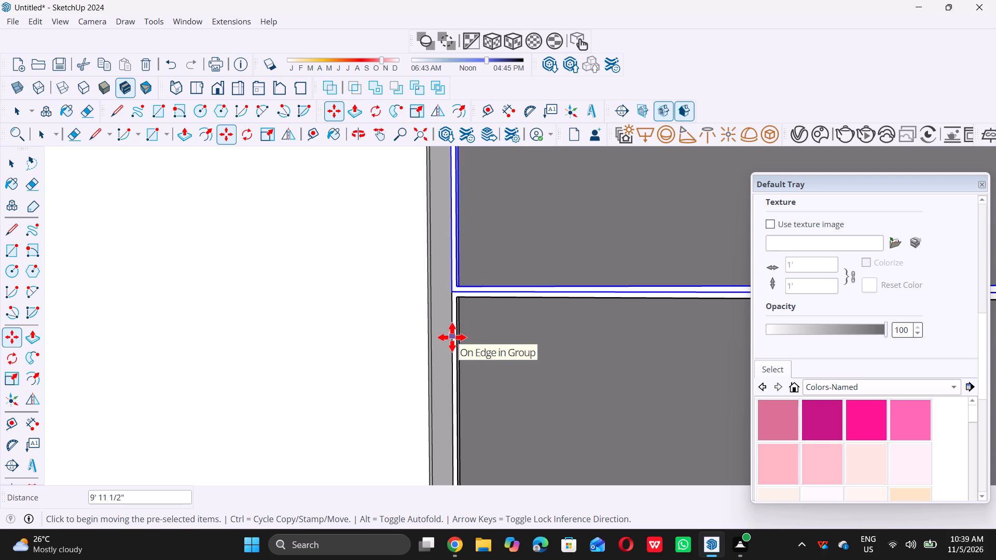
pyautogui.press('space')
pyautogui.scroll(-20, 452, 340)
pyautogui.scroll(-4, 452, 340)
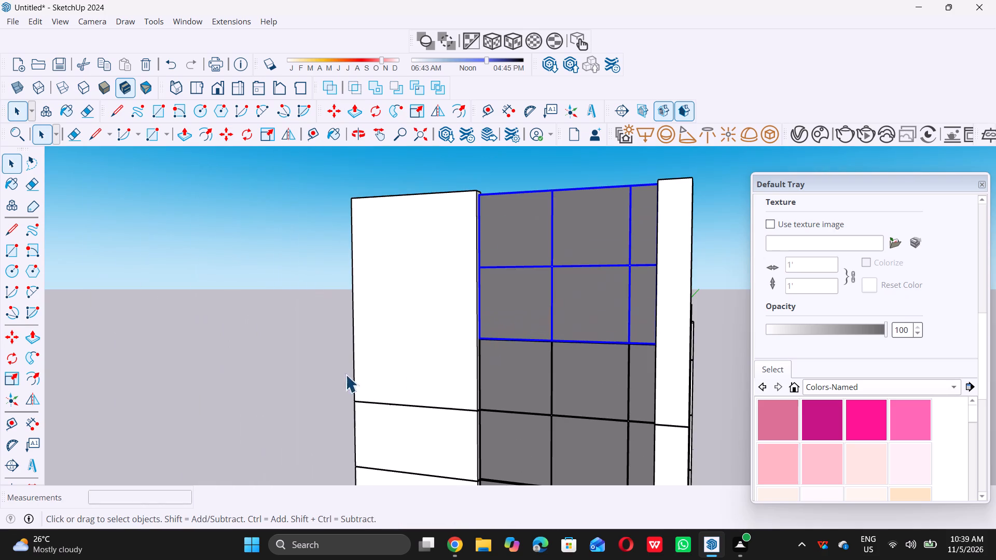
pyautogui.doubleClick(210, 353)
# Draw two parallel lines about 4 3/4" long across the wide wall's side face, level with the lower glazing frame's top rail edges.
pyautogui.scroll(-6, 212, 352)
pyautogui.moveTo(321, 399); pyautogui.dragTo(488, 383, button='middle')
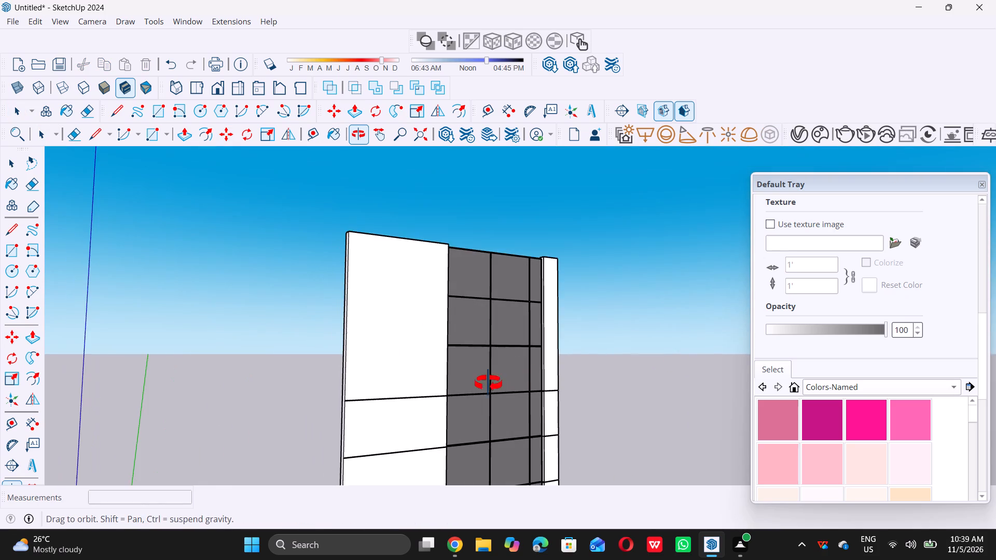
pyautogui.moveTo(488, 383); pyautogui.dragTo(371, 402, button='middle')
pyautogui.middleClick(371, 402)
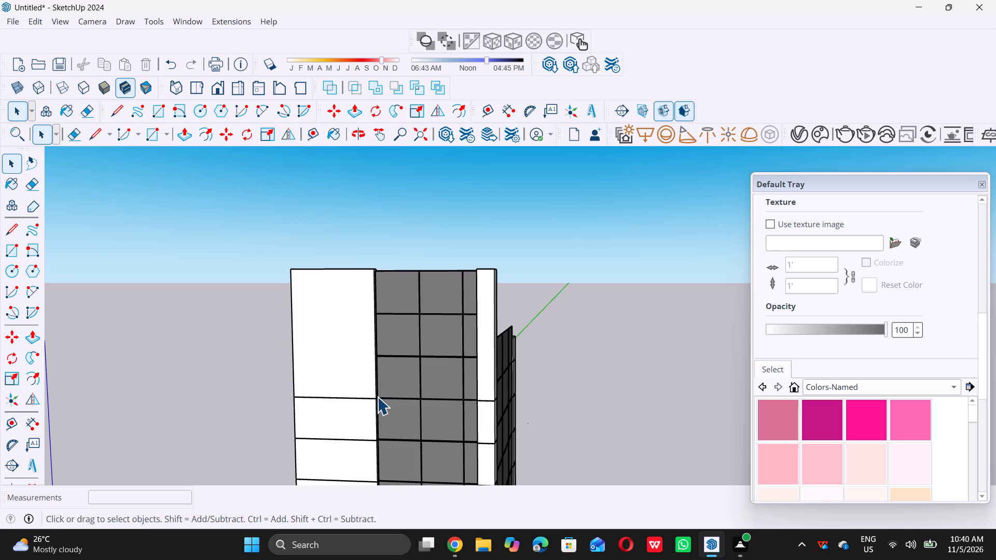
pyautogui.moveTo(389, 367); pyautogui.dragTo(334, 380, button='middle')
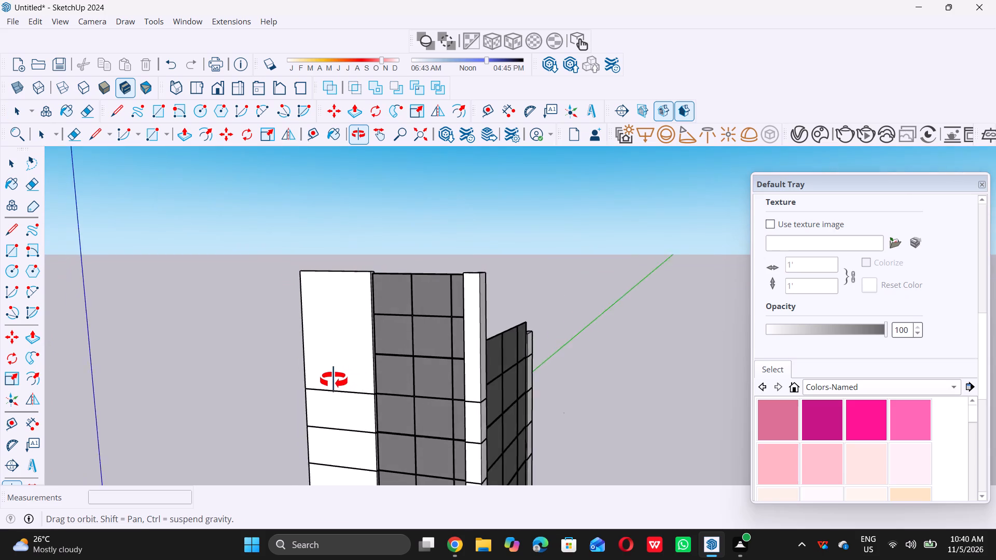
pyautogui.moveTo(334, 380); pyautogui.dragTo(318, 383, button='middle')
pyautogui.moveTo(319, 384); pyautogui.dragTo(297, 382, button='middle')
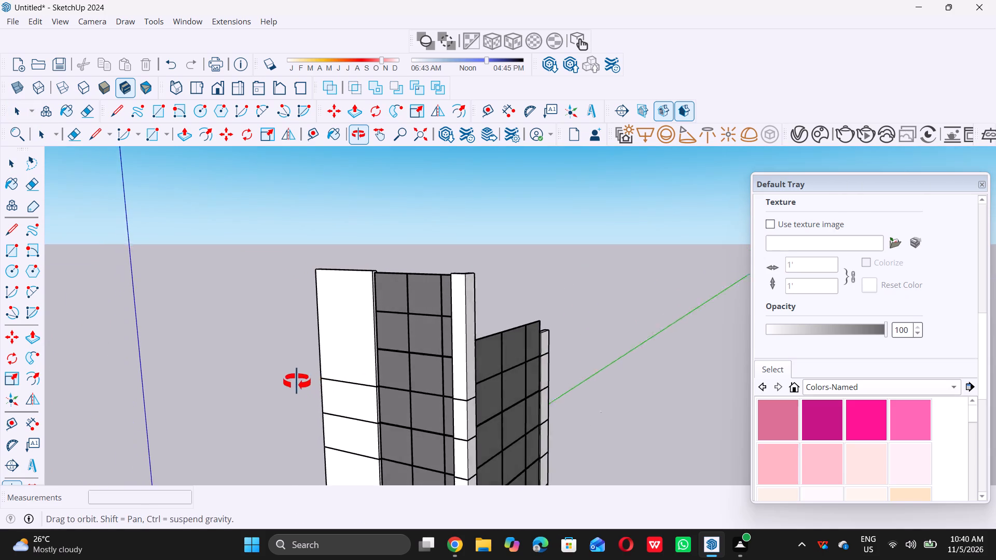
pyautogui.moveTo(297, 382); pyautogui.dragTo(286, 383, button='middle')
pyautogui.scroll(1, 285, 383)
pyautogui.scroll(5, 383, 358)
pyautogui.scroll(5, 442, 316)
pyautogui.scroll(6, 364, 342)
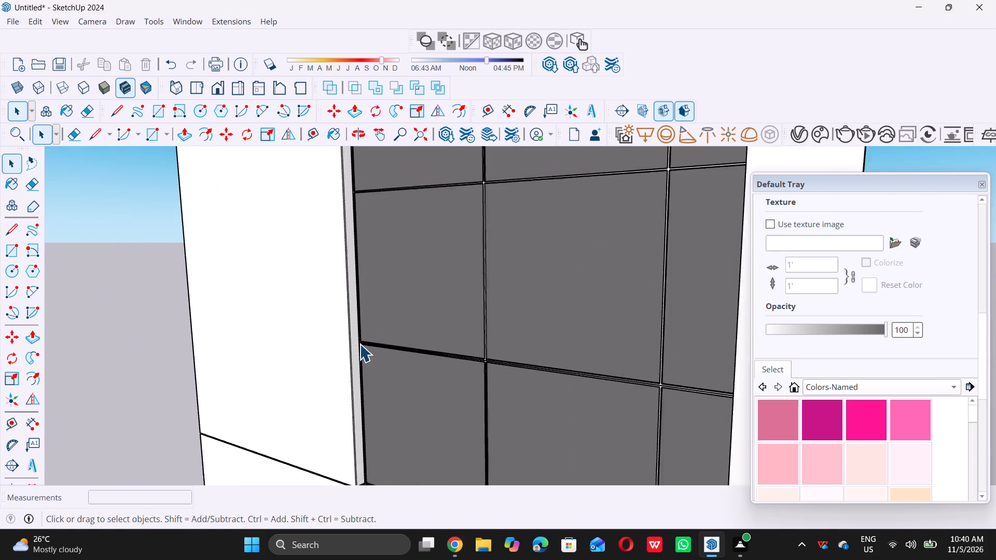
pyautogui.scroll(18, 346, 356)
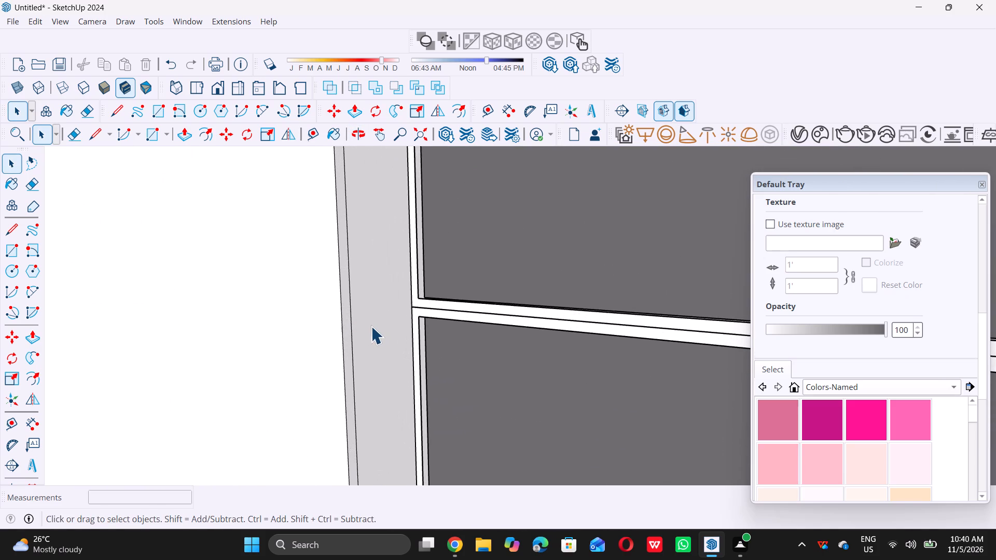
pyautogui.scroll(11, 371, 326)
pyautogui.press('l')
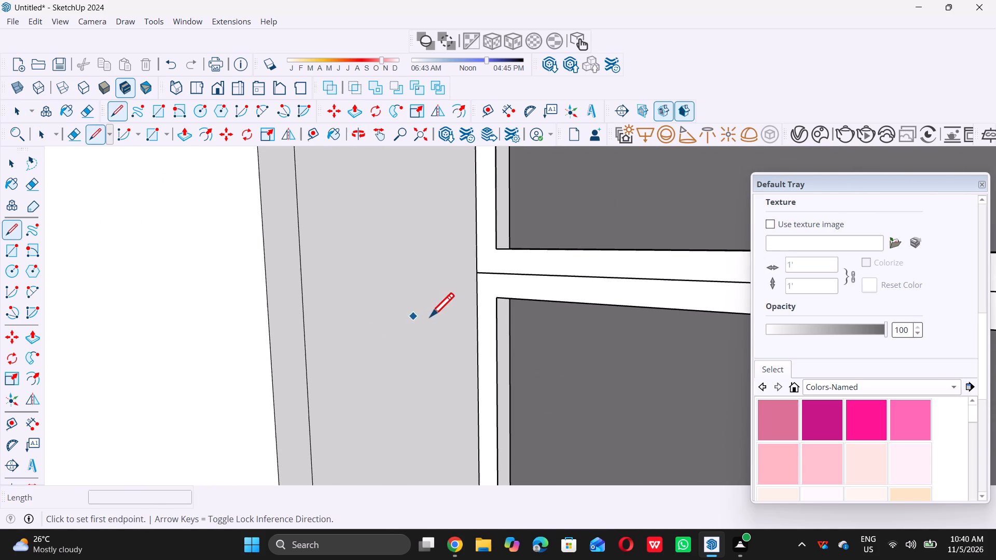
pyautogui.doubleClick(475, 294)
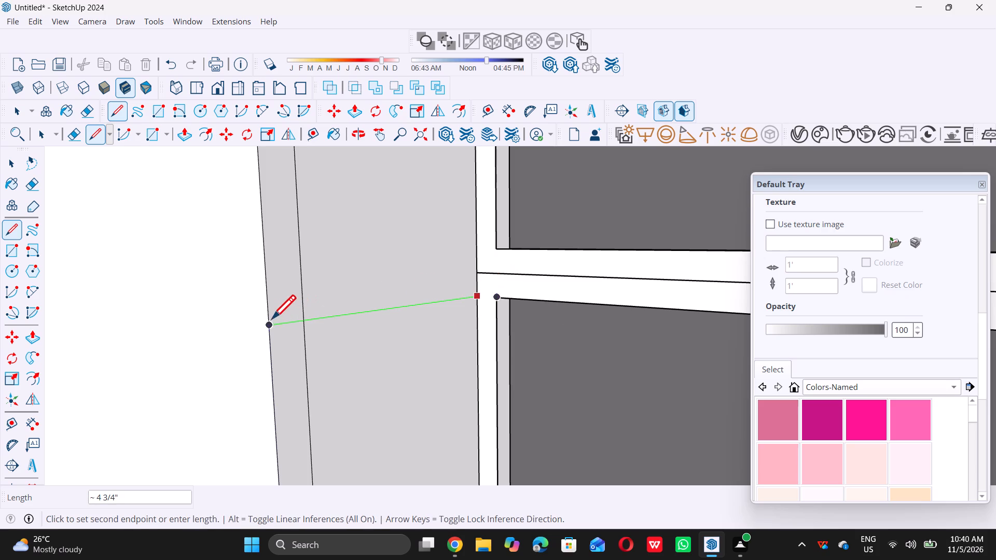
pyautogui.click(271, 318)
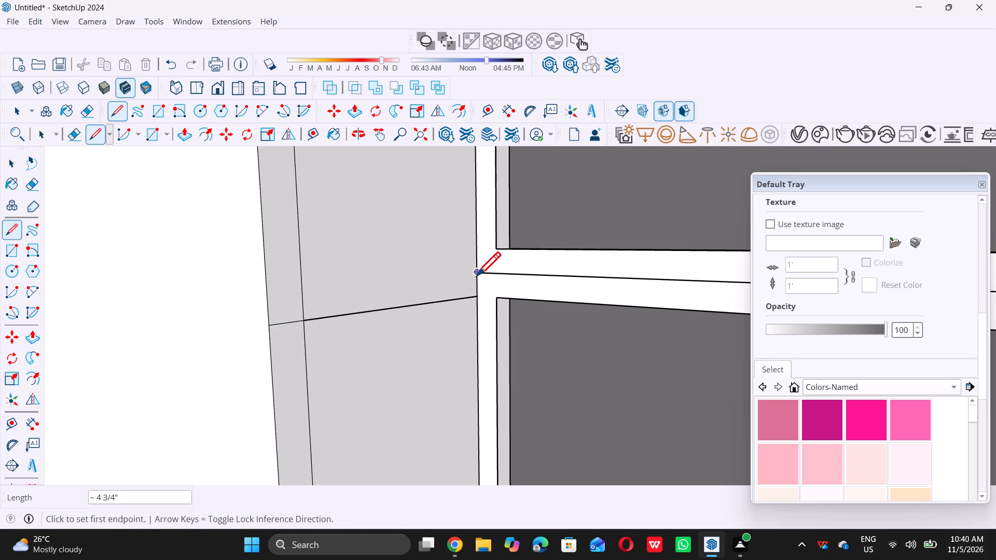
pyautogui.click(476, 275)
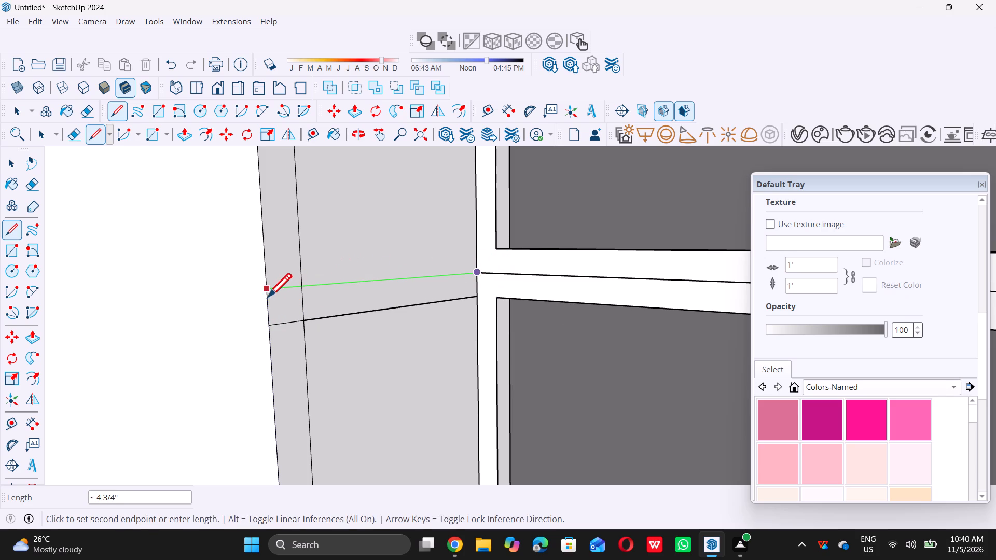
pyautogui.click(265, 287)
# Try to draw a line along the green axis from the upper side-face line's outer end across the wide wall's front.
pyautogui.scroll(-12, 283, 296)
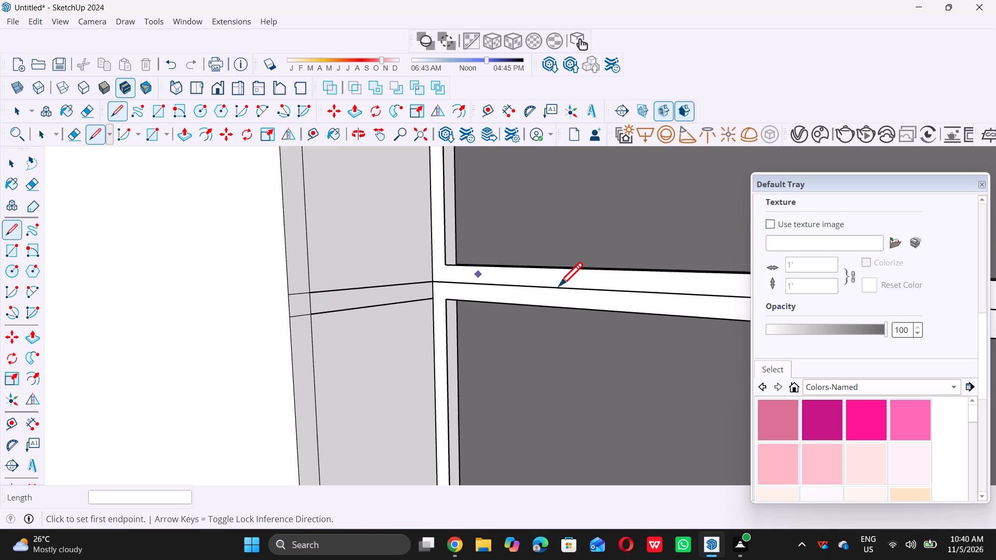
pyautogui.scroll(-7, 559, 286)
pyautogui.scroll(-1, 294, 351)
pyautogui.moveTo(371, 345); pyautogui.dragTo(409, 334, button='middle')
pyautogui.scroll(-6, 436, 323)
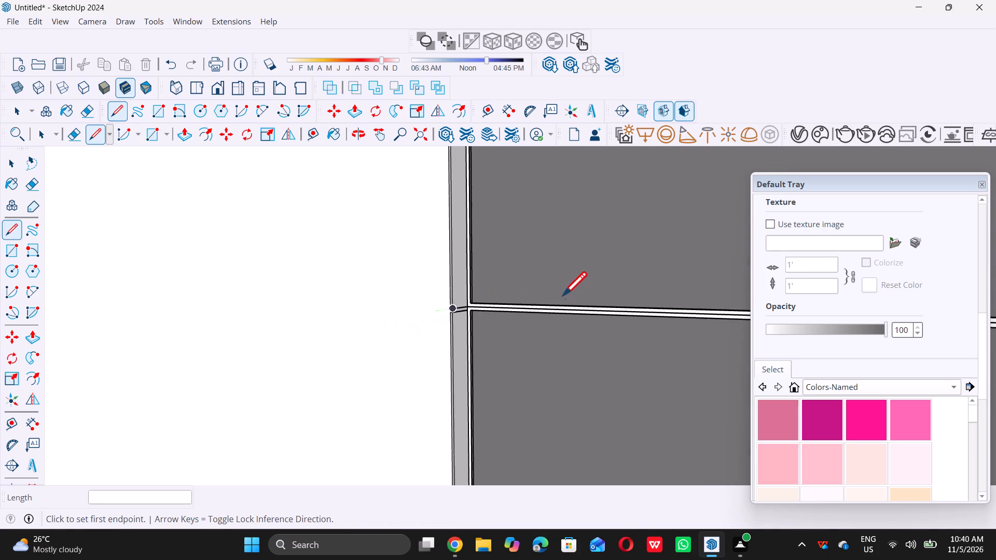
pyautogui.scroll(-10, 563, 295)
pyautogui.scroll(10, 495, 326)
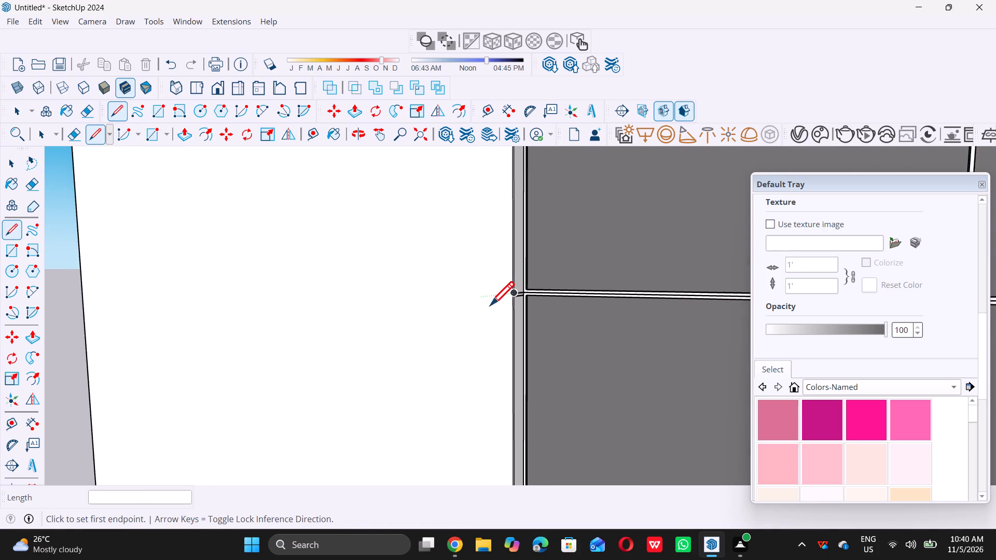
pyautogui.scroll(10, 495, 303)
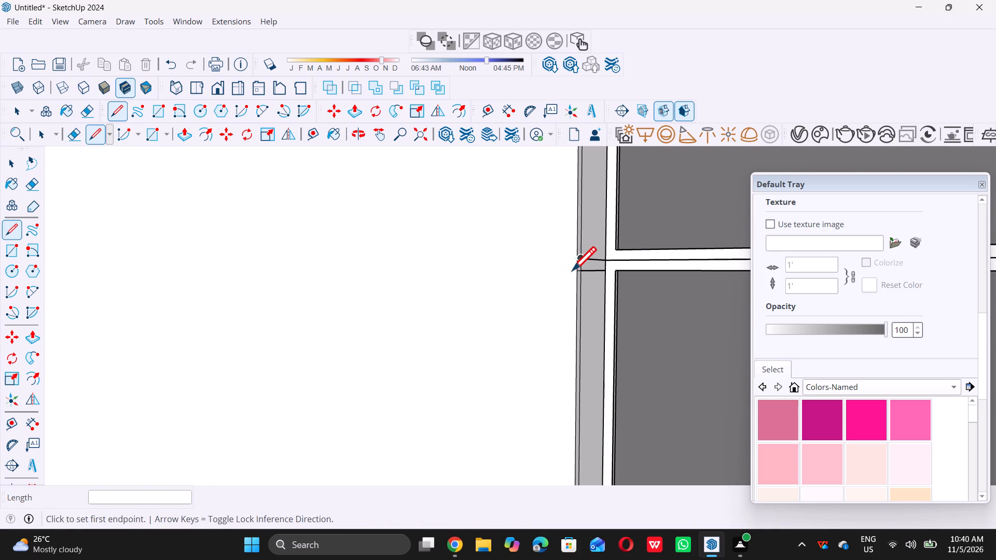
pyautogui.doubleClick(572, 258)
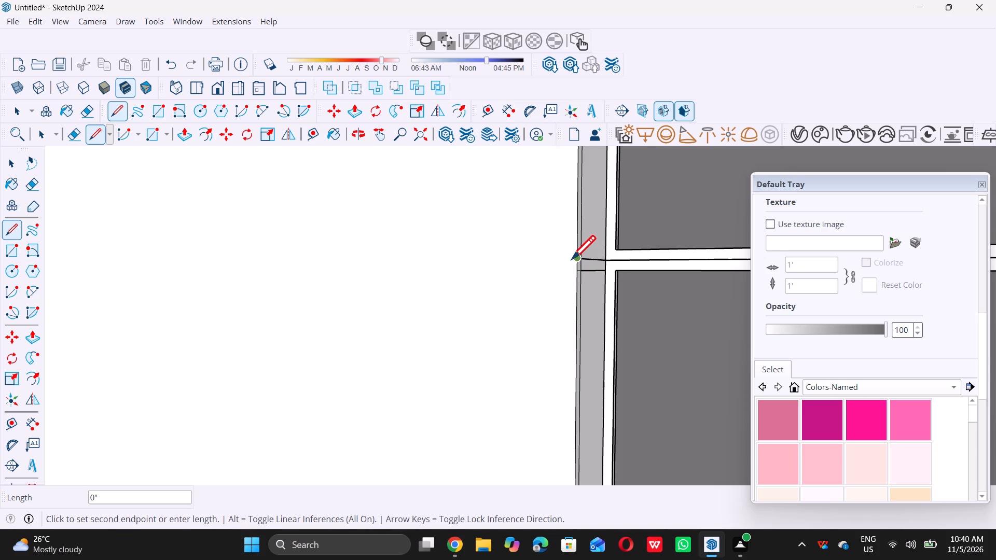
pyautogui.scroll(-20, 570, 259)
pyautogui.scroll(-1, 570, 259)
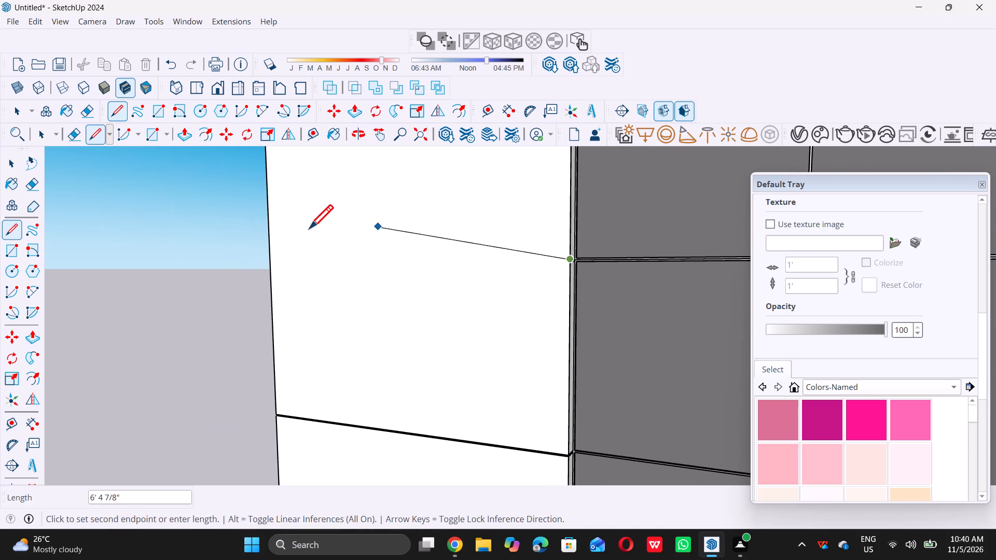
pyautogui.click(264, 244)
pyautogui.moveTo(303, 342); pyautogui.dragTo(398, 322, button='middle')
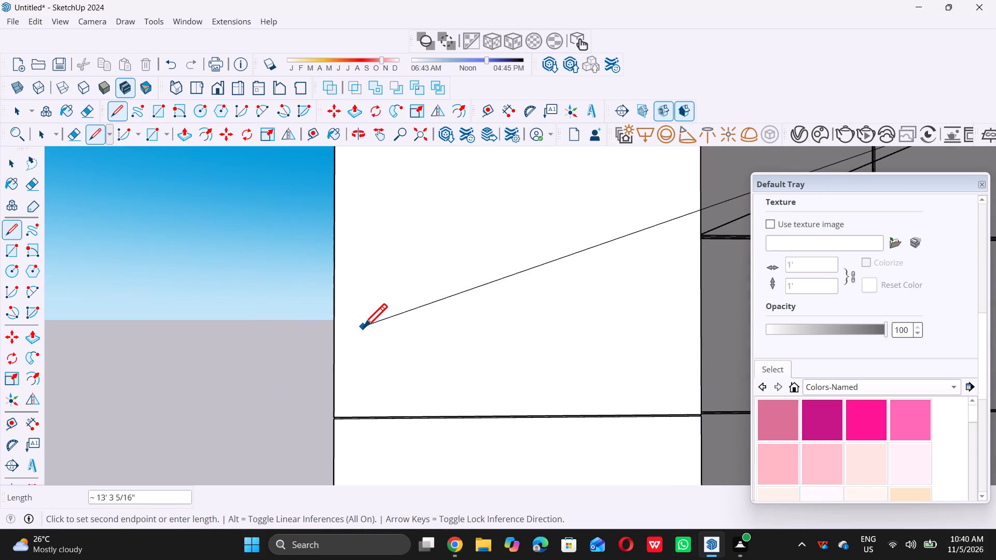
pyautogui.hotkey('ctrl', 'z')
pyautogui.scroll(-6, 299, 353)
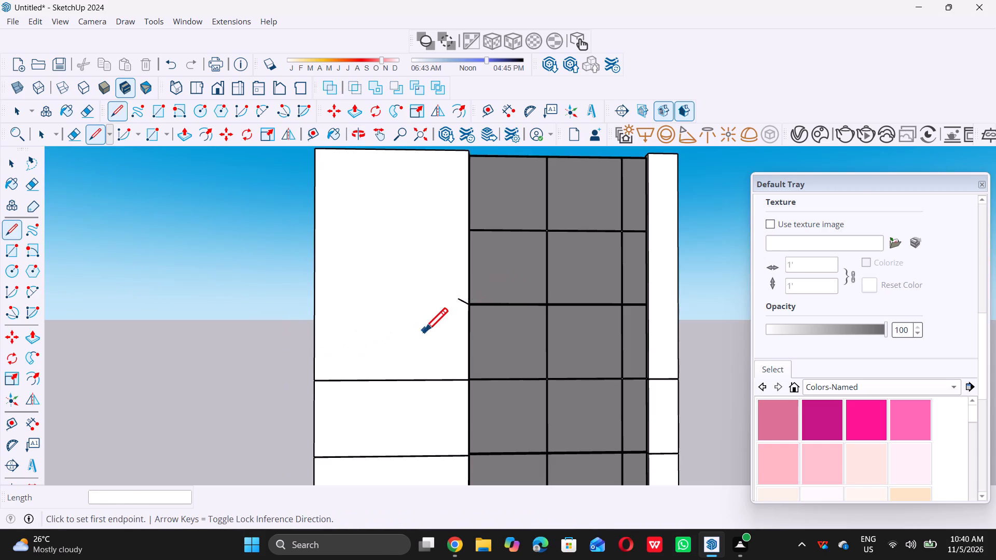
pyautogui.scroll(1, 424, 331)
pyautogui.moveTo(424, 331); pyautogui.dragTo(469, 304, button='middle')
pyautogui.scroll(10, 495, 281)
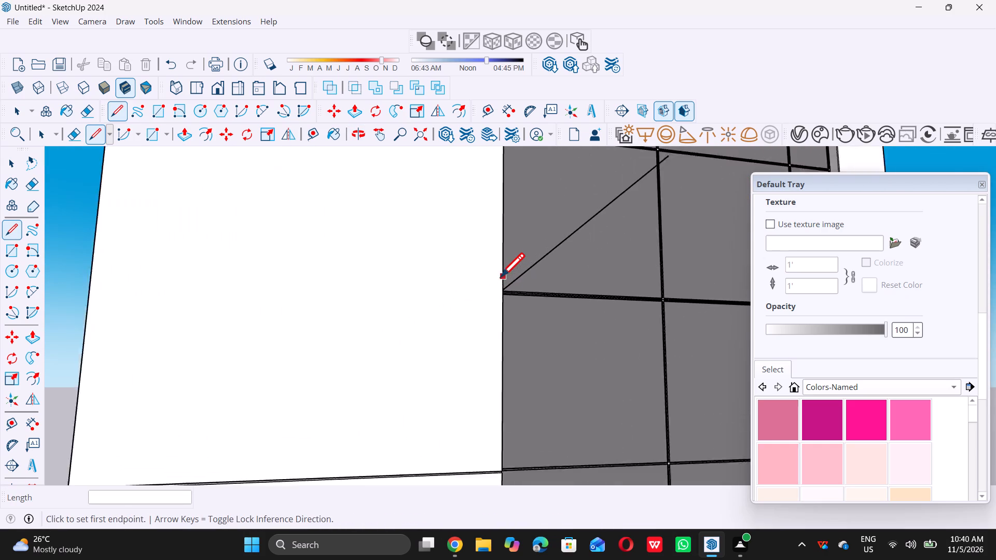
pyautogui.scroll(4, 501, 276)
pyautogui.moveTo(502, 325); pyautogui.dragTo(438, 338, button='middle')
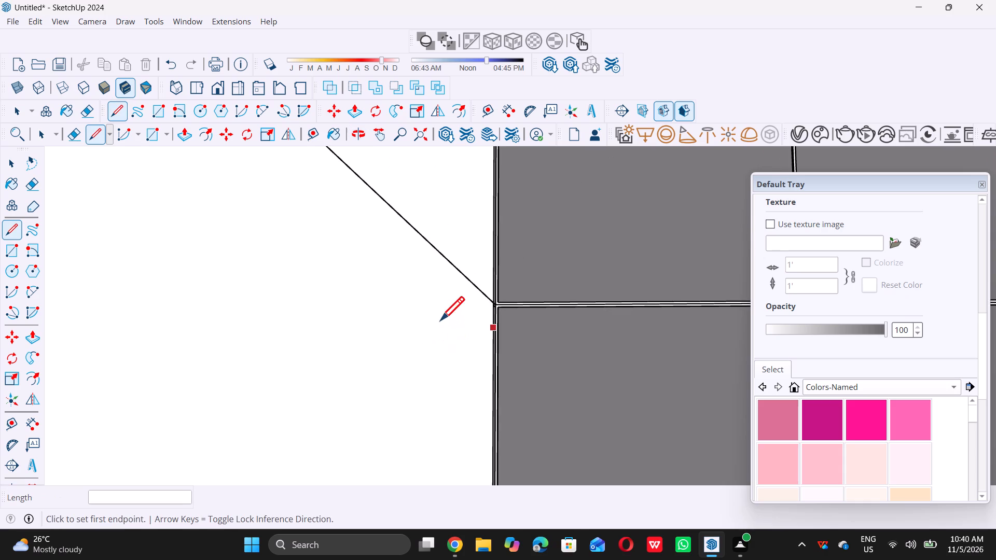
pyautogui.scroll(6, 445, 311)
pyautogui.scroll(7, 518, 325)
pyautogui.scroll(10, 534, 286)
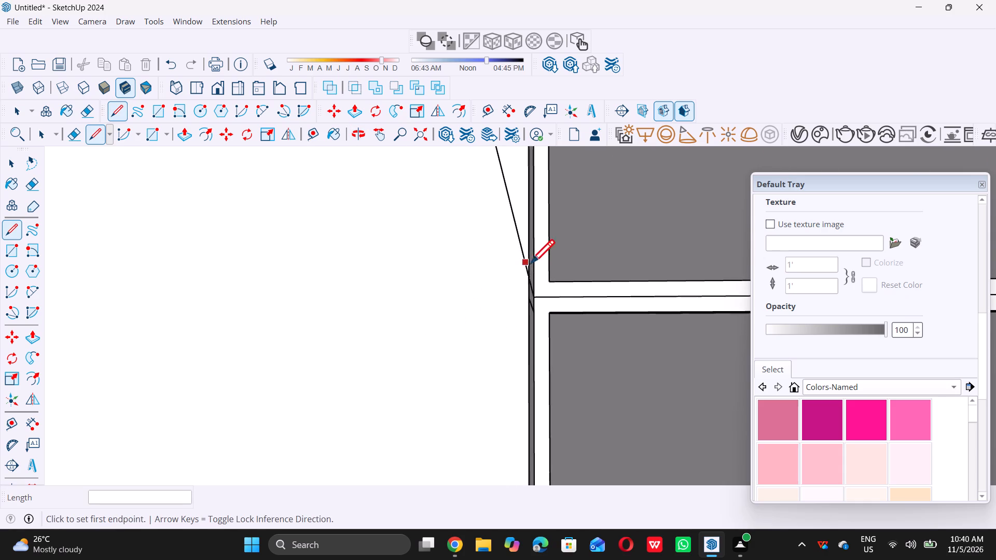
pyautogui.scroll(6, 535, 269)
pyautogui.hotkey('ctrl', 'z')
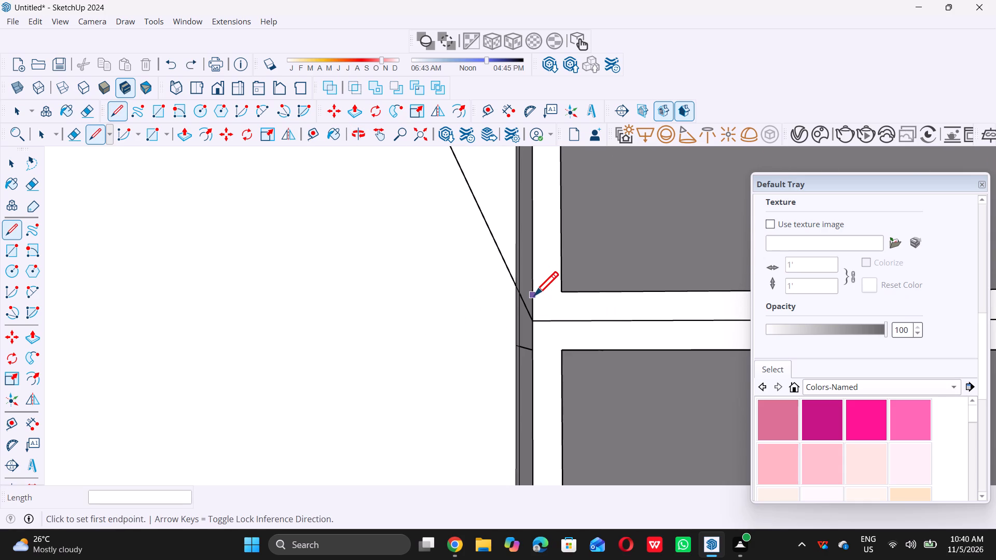
# Draw a 10' horizontal line across the wide wall's front face, from the upper side-face line's outer end to the far edge.
pyautogui.scroll(6, 528, 286)
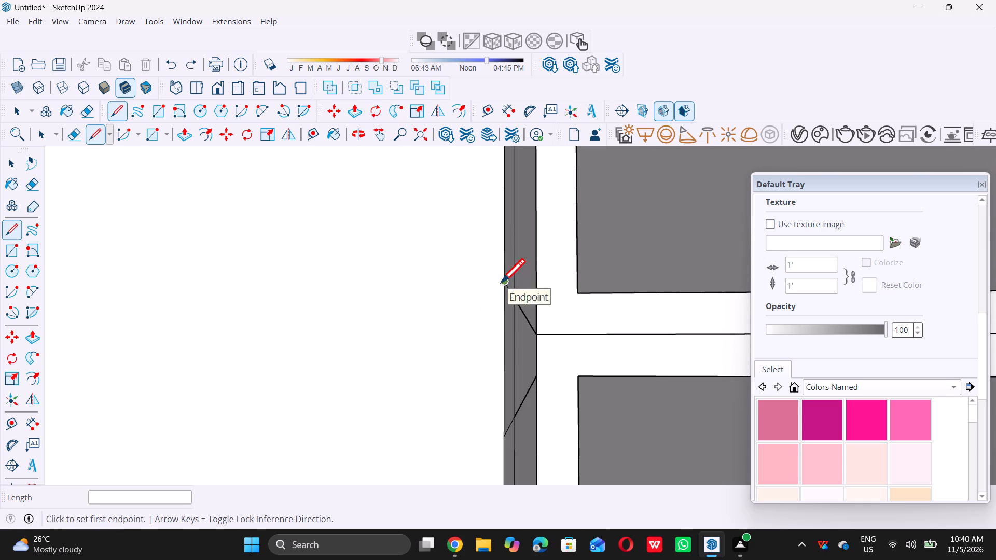
pyautogui.doubleClick(501, 282)
pyautogui.scroll(-20, 501, 282)
pyautogui.scroll(-3, 501, 282)
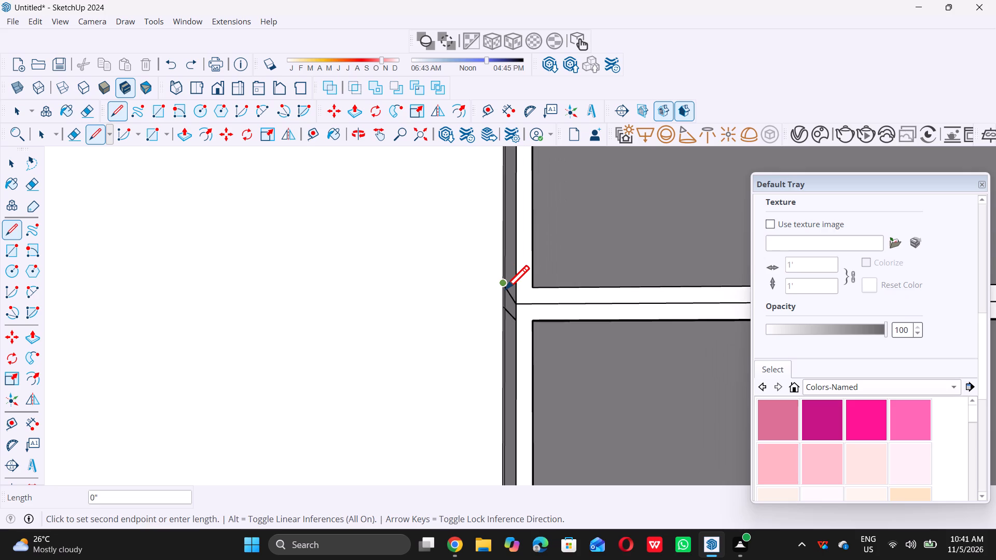
pyautogui.scroll(-20, 505, 289)
pyautogui.scroll(-8, 505, 289)
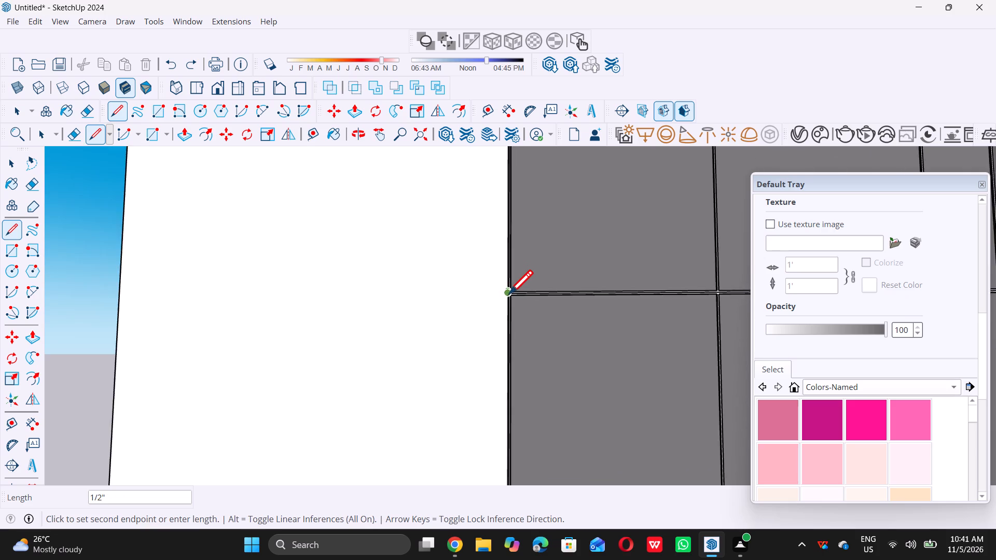
pyautogui.scroll(-1, 509, 293)
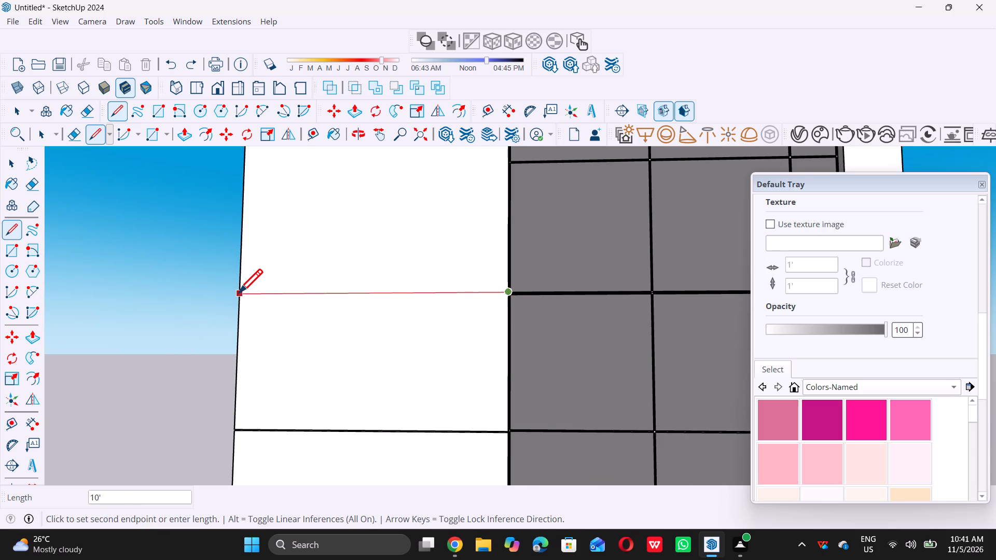
pyautogui.doubleClick(240, 291)
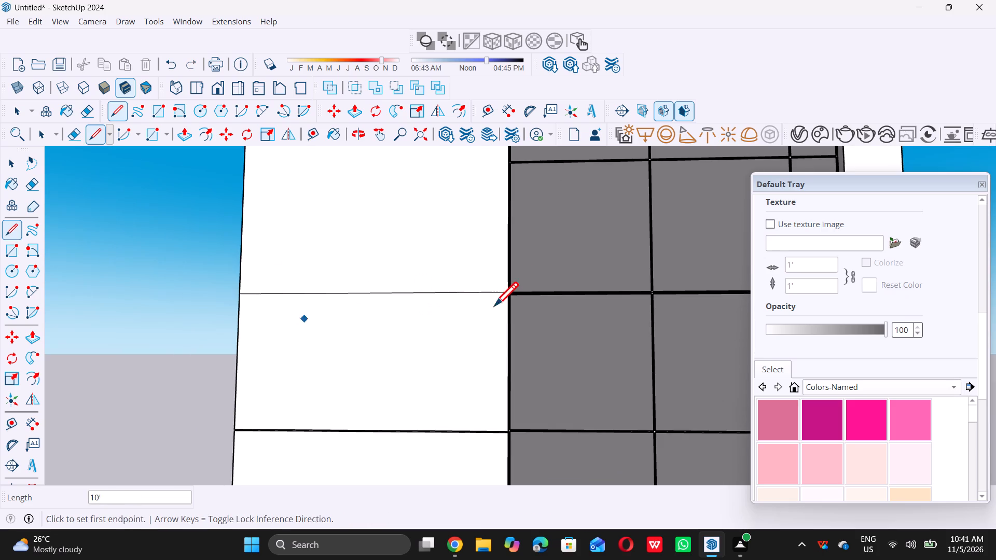
# Draw a second line about 10' long across the wide wall's front face, from the lower side-face line's outer end to the far edge.
pyautogui.moveTo(524, 307); pyautogui.dragTo(455, 373, button='middle')
pyautogui.scroll(12, 457, 358)
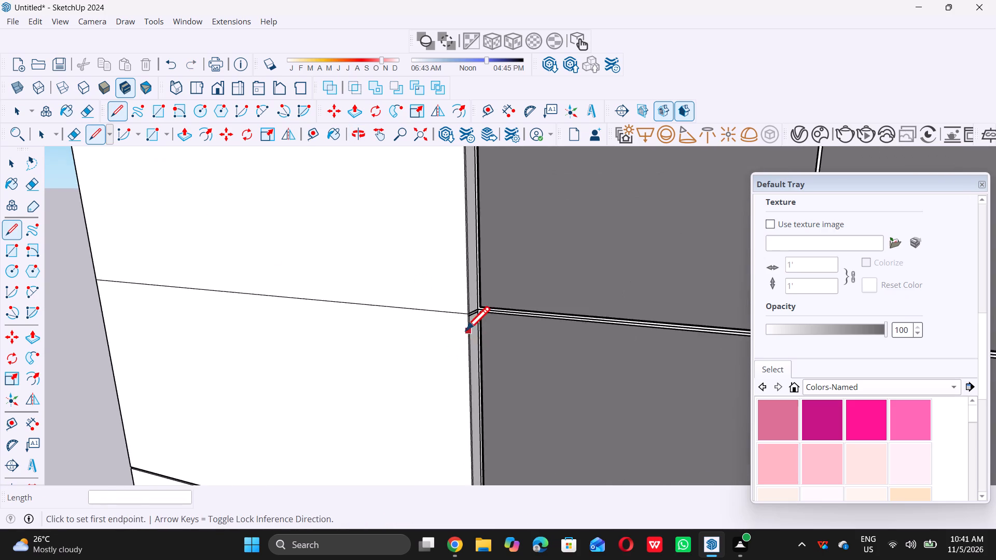
pyautogui.scroll(16, 466, 330)
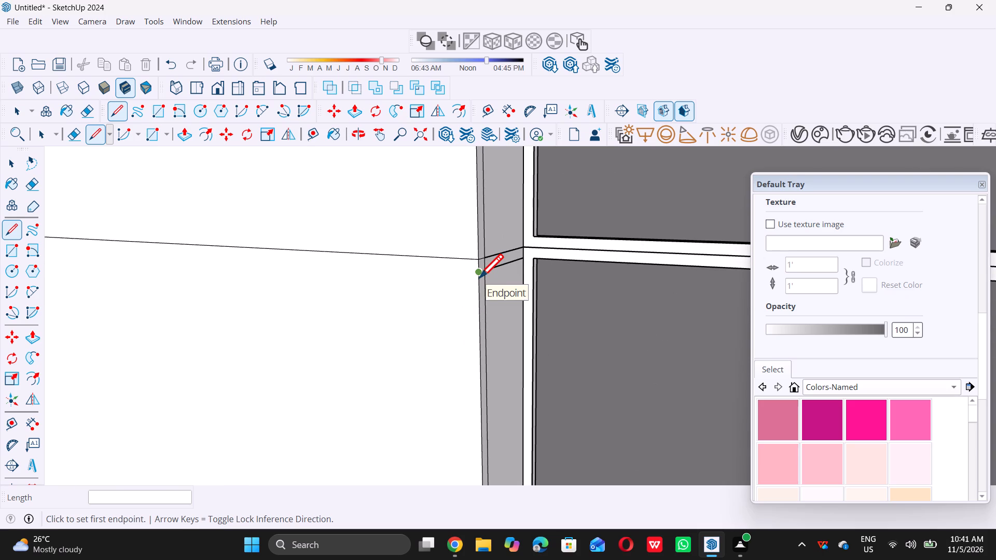
pyautogui.doubleClick(479, 277)
pyautogui.scroll(-5, 420, 306)
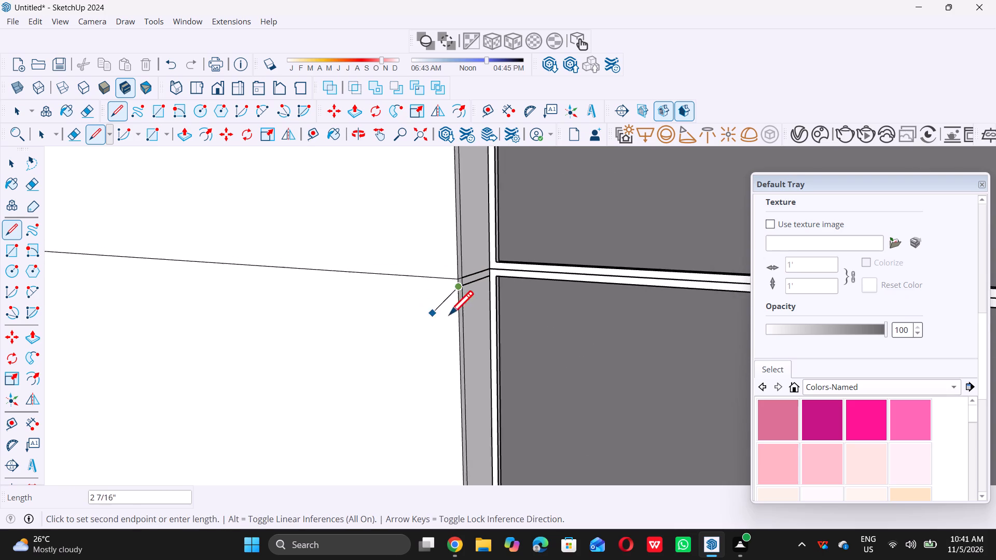
pyautogui.scroll(-20, 449, 314)
pyautogui.scroll(-2, 449, 314)
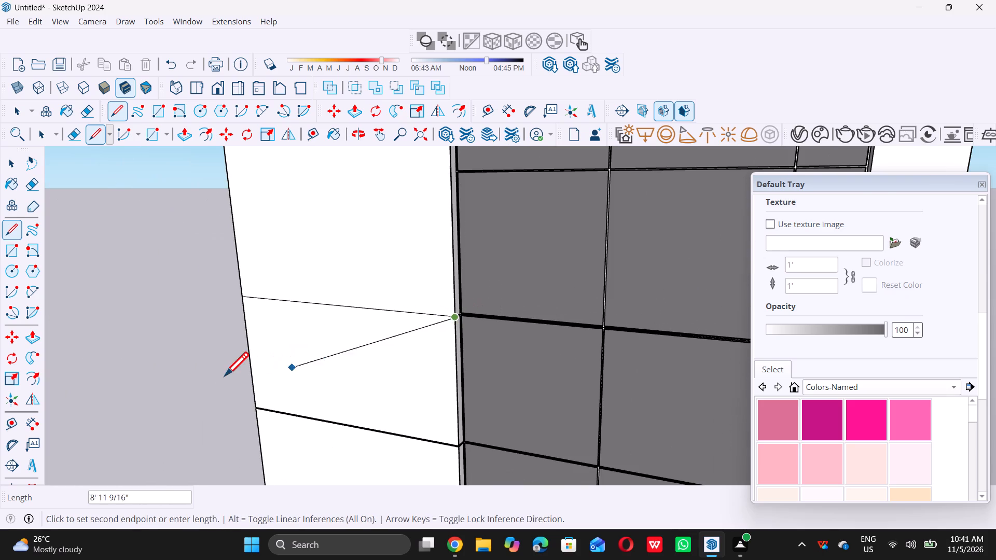
pyautogui.moveTo(210, 368); pyautogui.dragTo(418, 305, button='middle')
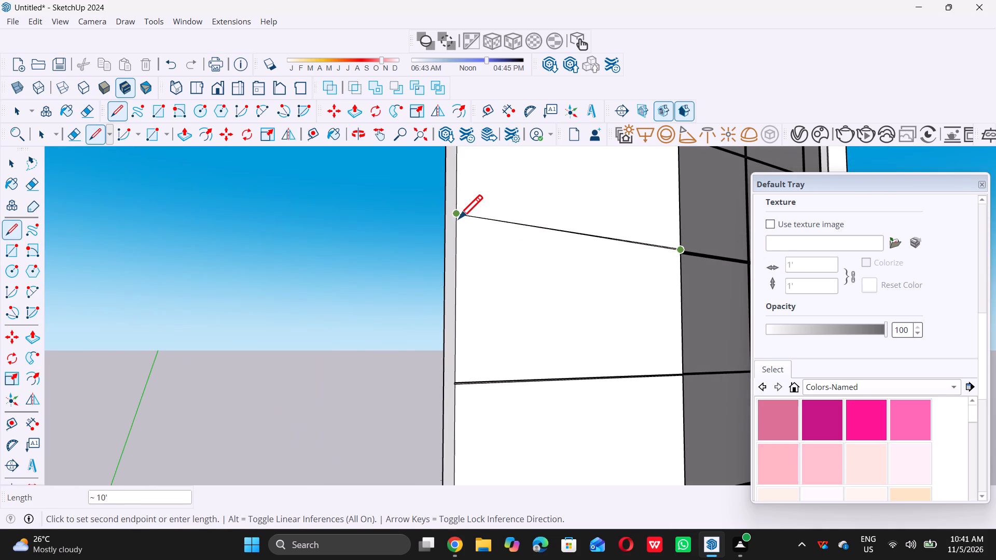
pyautogui.scroll(9, 458, 219)
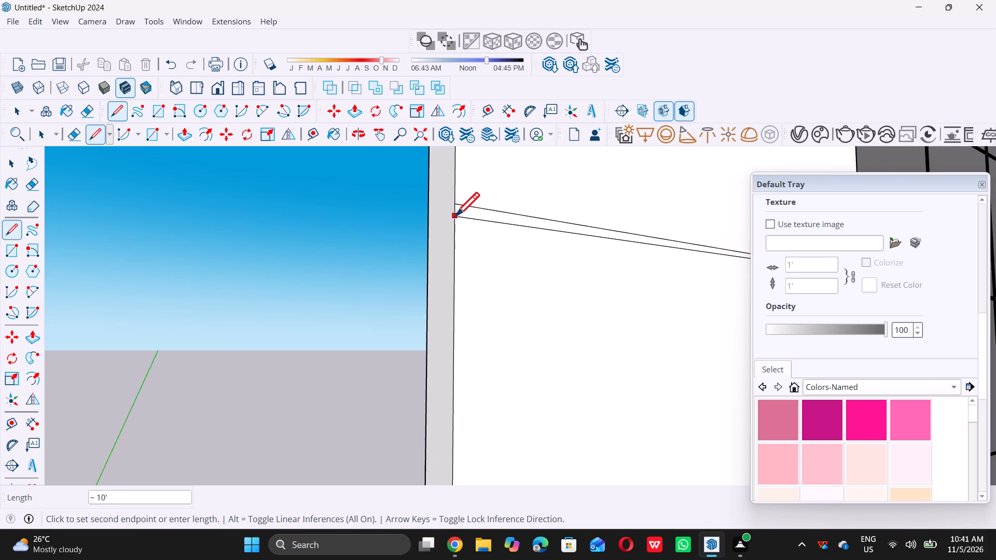
pyautogui.doubleClick(454, 213)
pyautogui.scroll(-12, 437, 282)
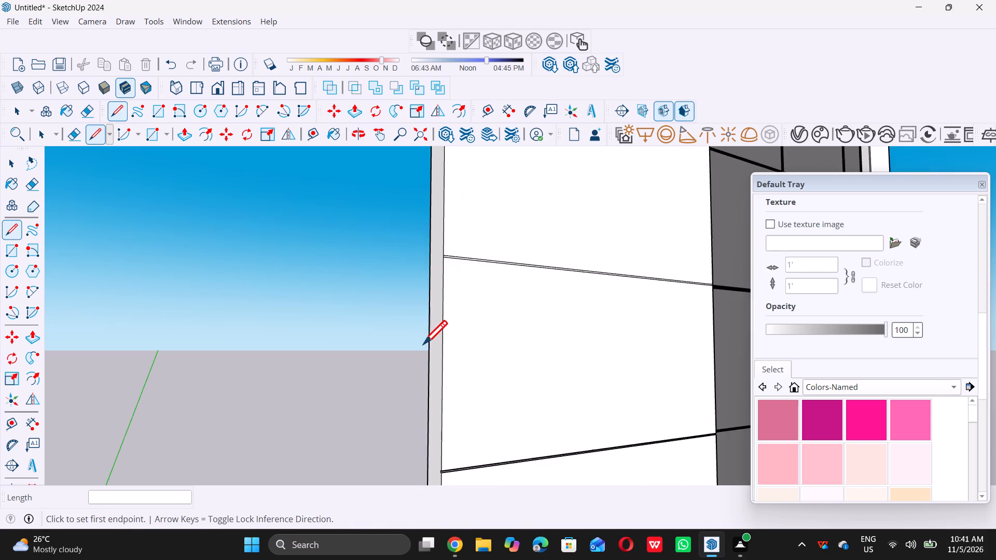
pyautogui.scroll(-19, 423, 344)
pyautogui.moveTo(517, 357); pyautogui.dragTo(379, 386, button='middle')
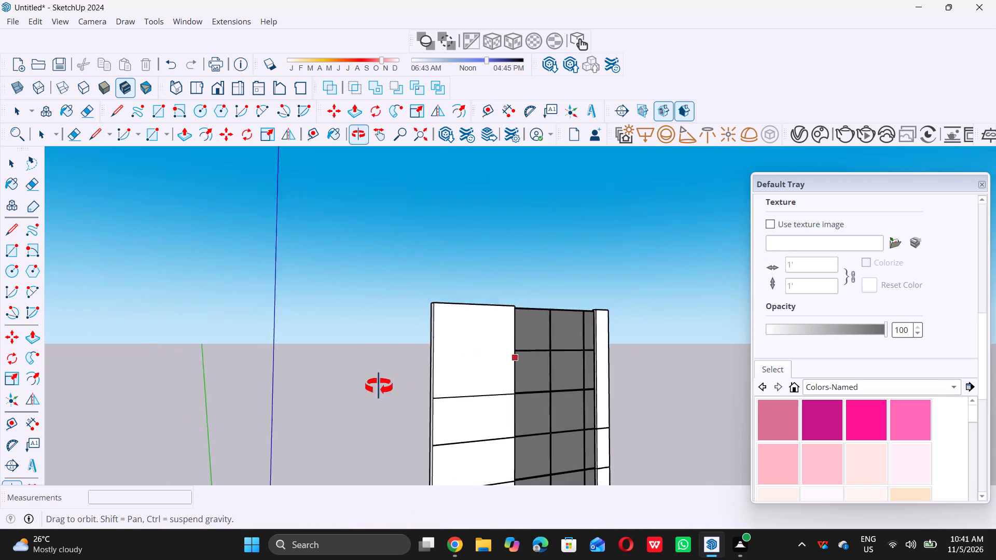
# Draw two lines about 5 1/4" long across the wide wall's side face, from the next higher glazing rail's upper and lower edges.
pyautogui.moveTo(379, 386); pyautogui.dragTo(198, 429, button='middle')
pyautogui.scroll(6, 472, 333)
pyautogui.scroll(7, 431, 369)
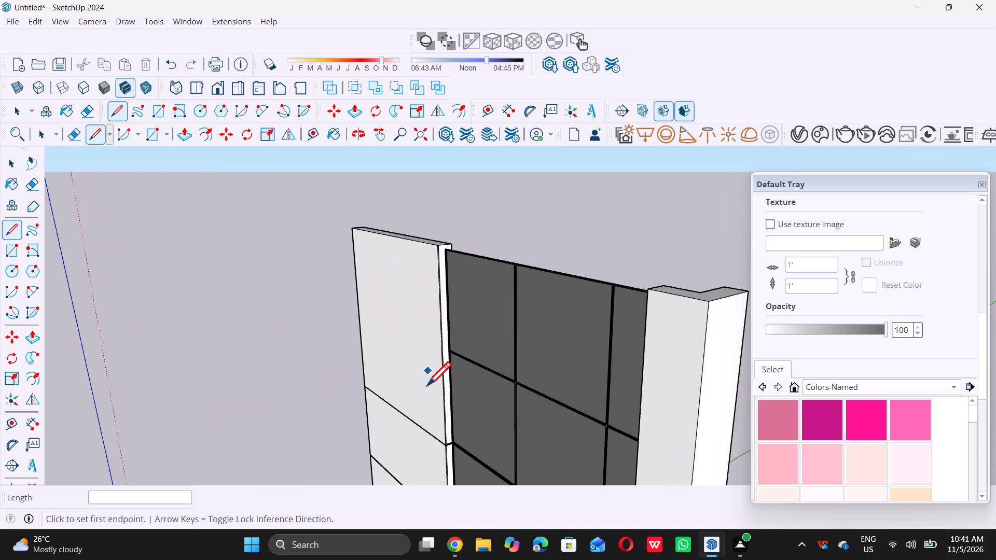
pyautogui.scroll(9, 427, 385)
pyautogui.moveTo(438, 379); pyautogui.dragTo(461, 345, button='middle')
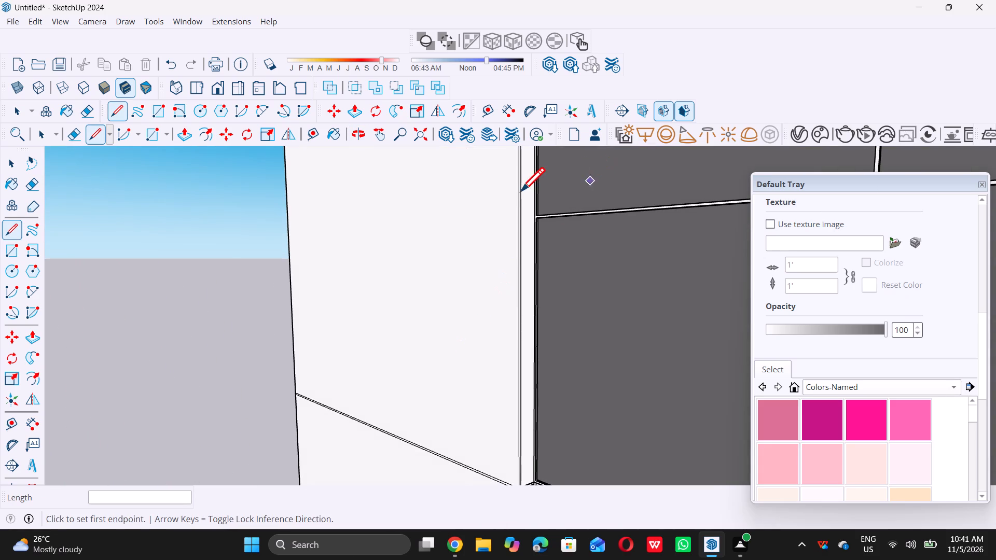
pyautogui.scroll(7, 521, 191)
pyautogui.scroll(19, 520, 229)
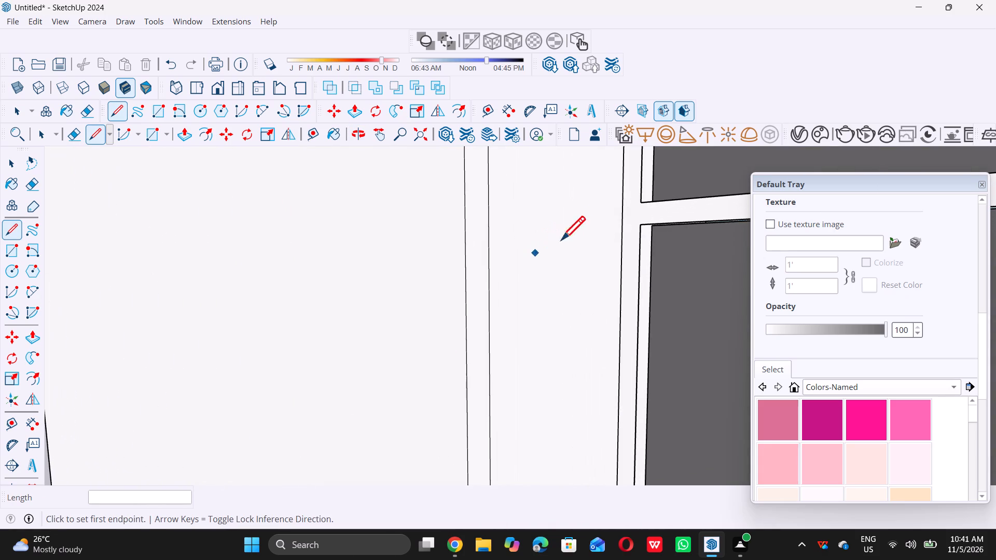
pyautogui.click(642, 202)
pyautogui.click(635, 203)
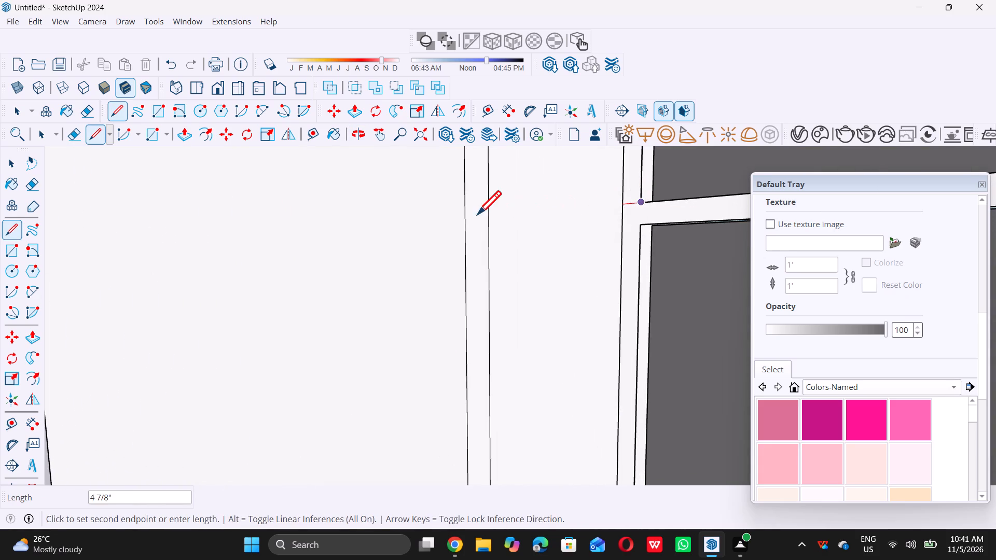
pyautogui.doubleClick(464, 180)
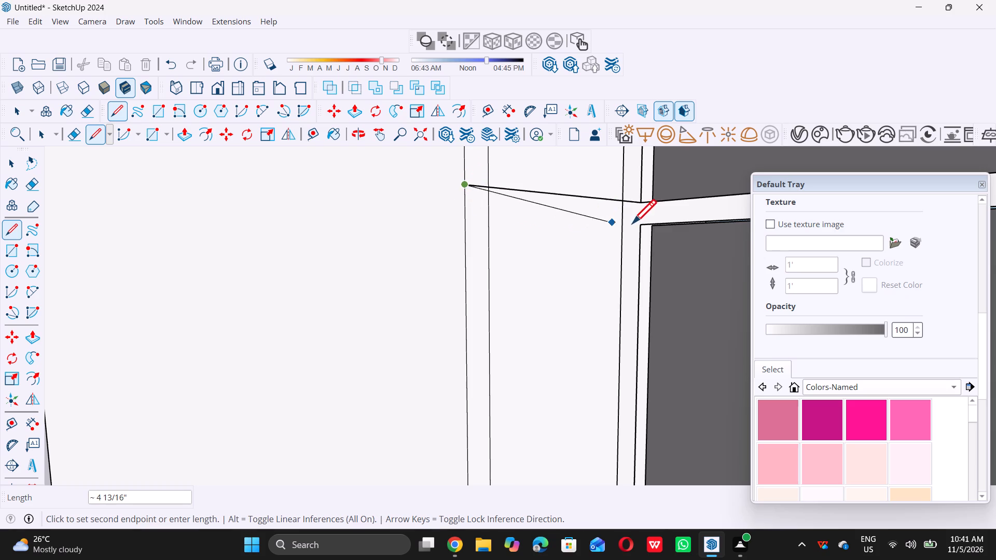
pyautogui.press('space')
pyautogui.press('l')
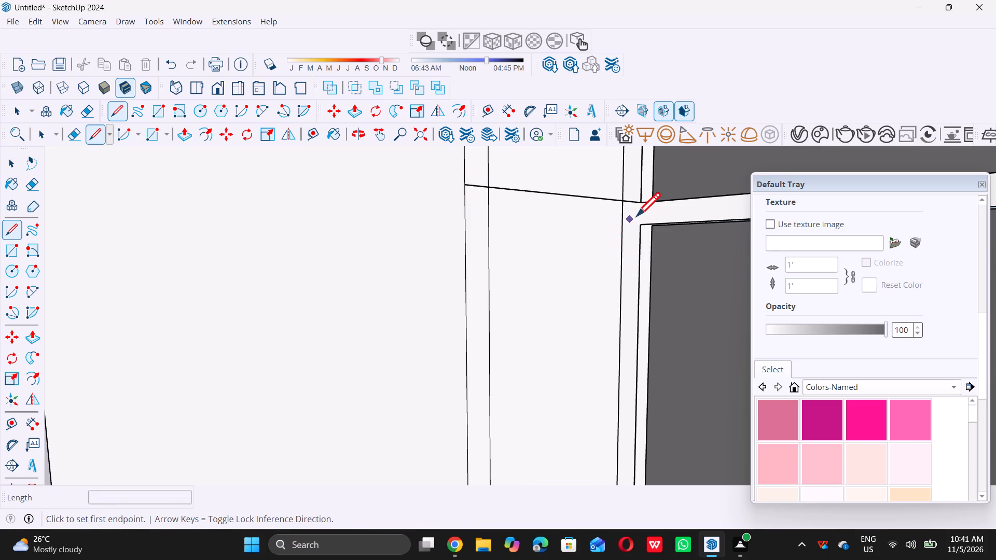
pyautogui.click(641, 229)
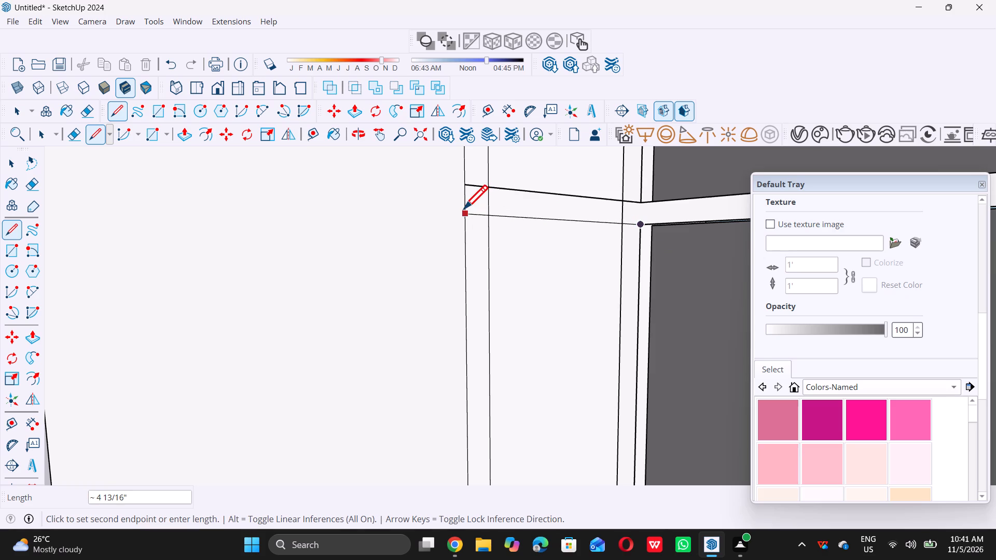
pyautogui.click(462, 220)
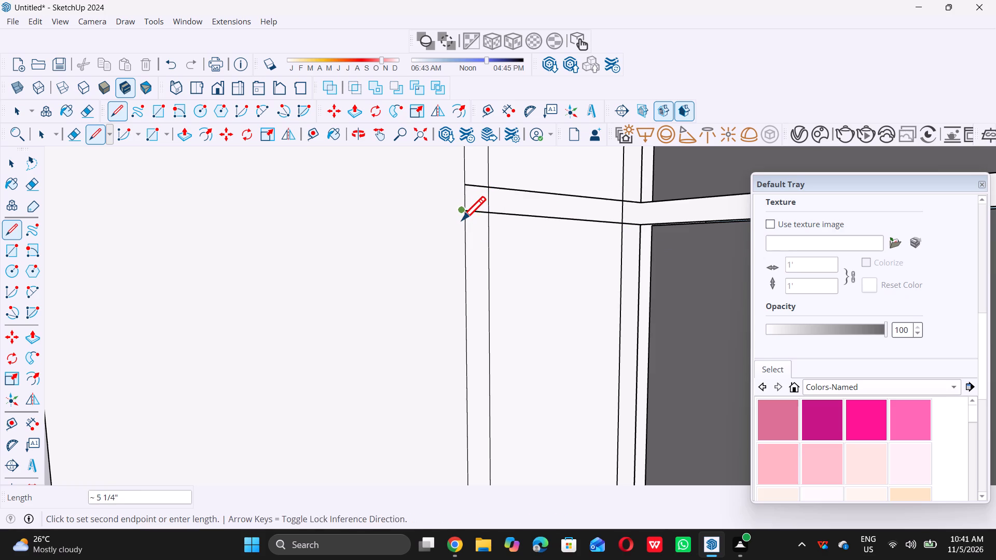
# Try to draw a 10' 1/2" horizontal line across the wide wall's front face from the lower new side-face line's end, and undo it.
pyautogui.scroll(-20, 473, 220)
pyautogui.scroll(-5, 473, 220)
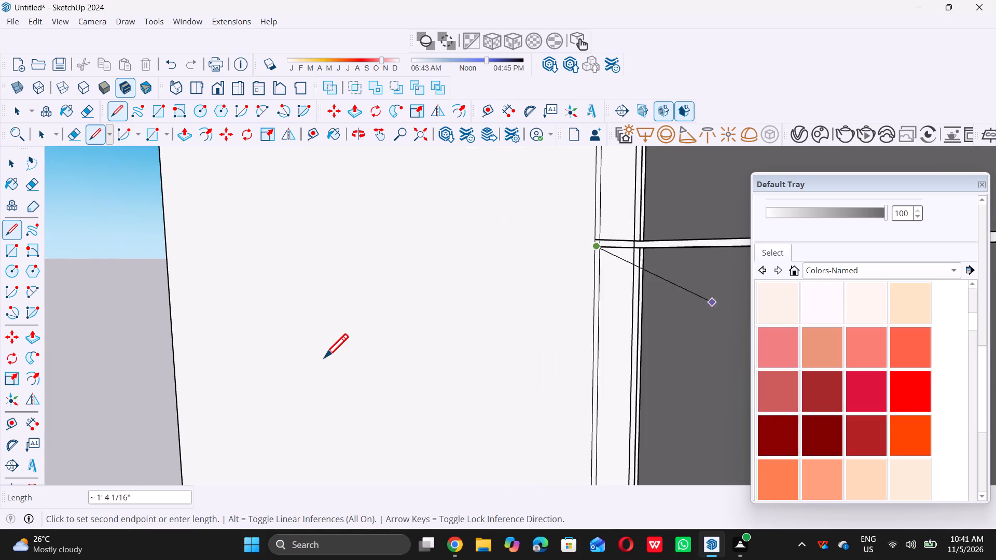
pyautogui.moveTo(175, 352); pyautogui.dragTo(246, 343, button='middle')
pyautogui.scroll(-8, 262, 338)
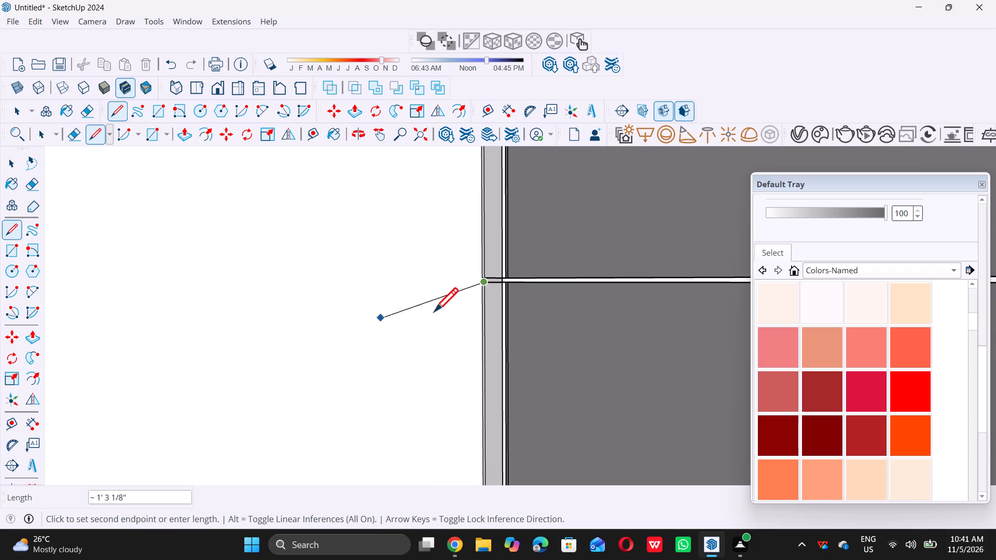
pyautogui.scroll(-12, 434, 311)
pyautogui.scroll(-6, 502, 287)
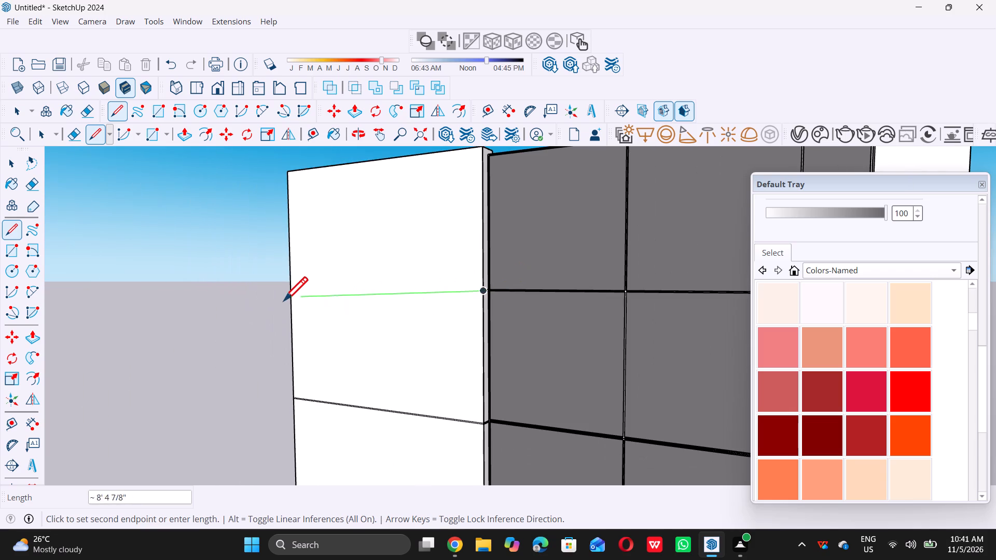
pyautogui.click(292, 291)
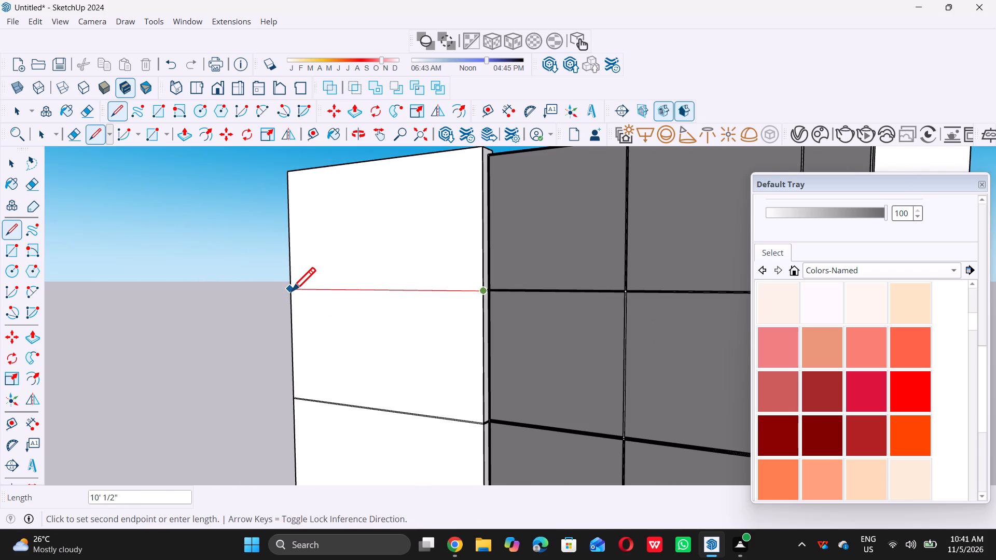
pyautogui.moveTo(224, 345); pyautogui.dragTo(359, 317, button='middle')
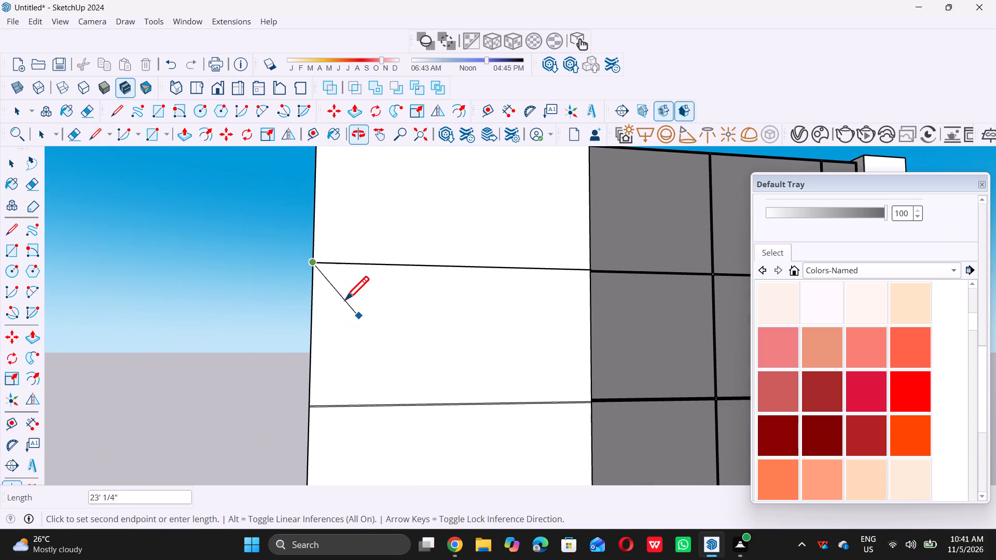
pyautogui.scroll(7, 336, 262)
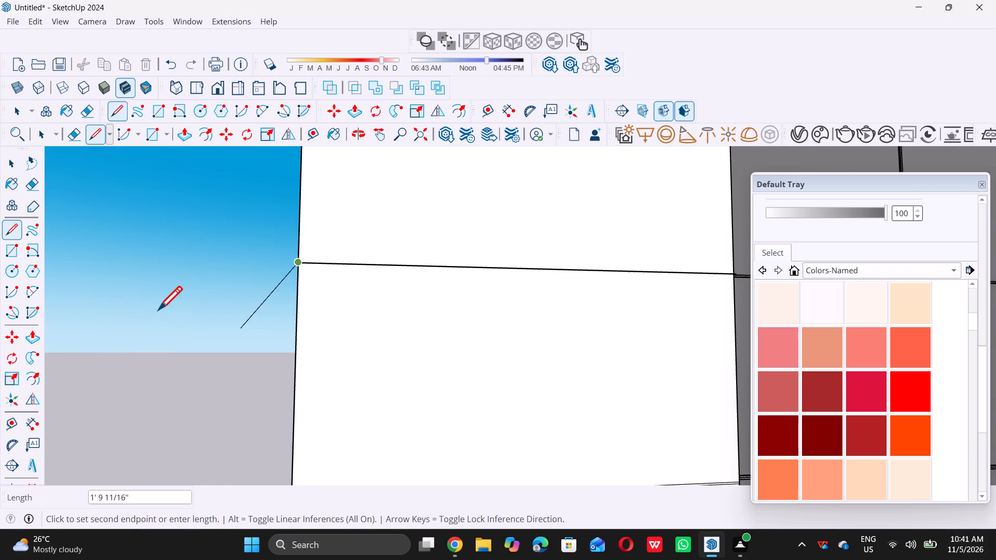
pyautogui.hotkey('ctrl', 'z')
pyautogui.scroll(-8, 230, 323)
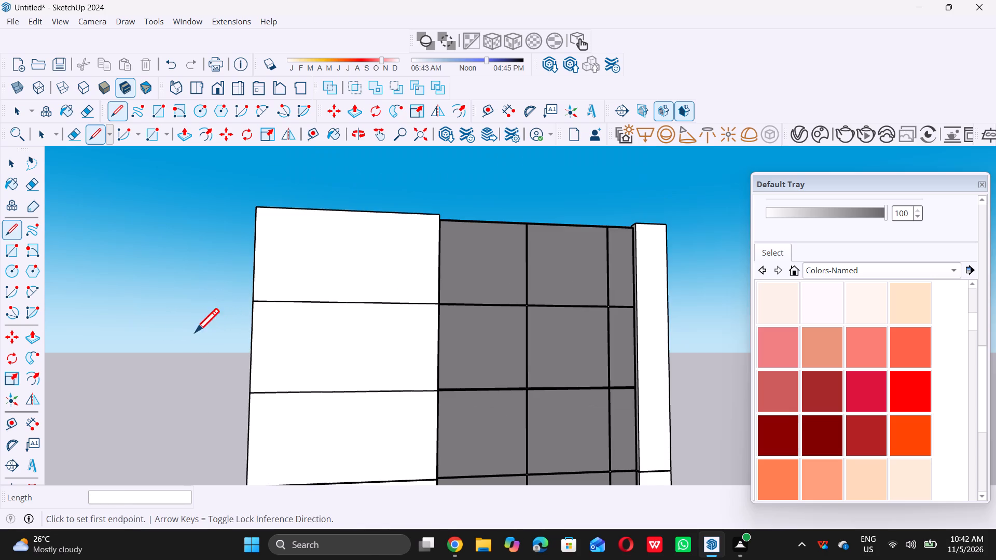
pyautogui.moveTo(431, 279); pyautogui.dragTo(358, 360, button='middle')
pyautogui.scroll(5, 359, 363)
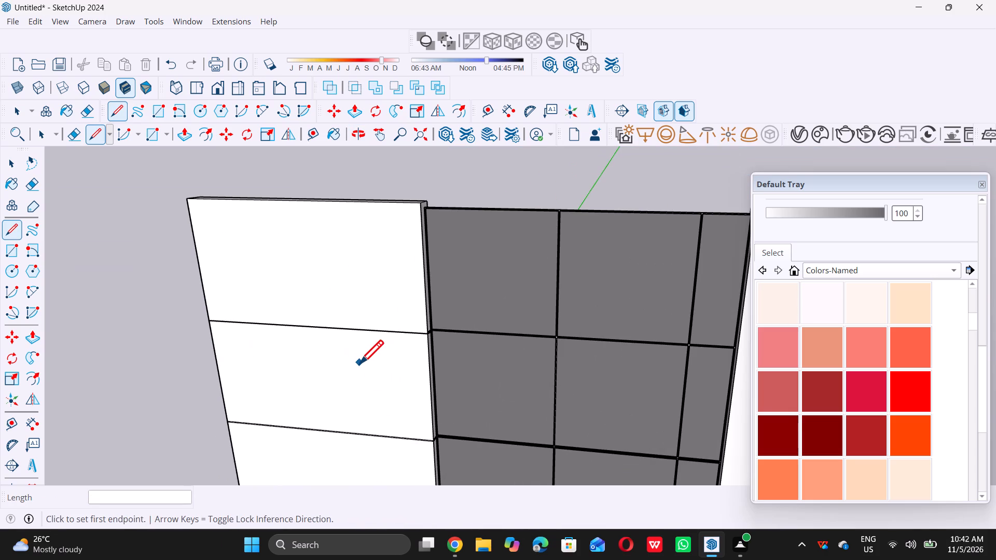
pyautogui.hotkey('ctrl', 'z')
# Extend the lower new side-face line by about 7/8" to the wide wall's outer front edge.
pyautogui.scroll(20, 445, 333)
pyautogui.scroll(2, 445, 333)
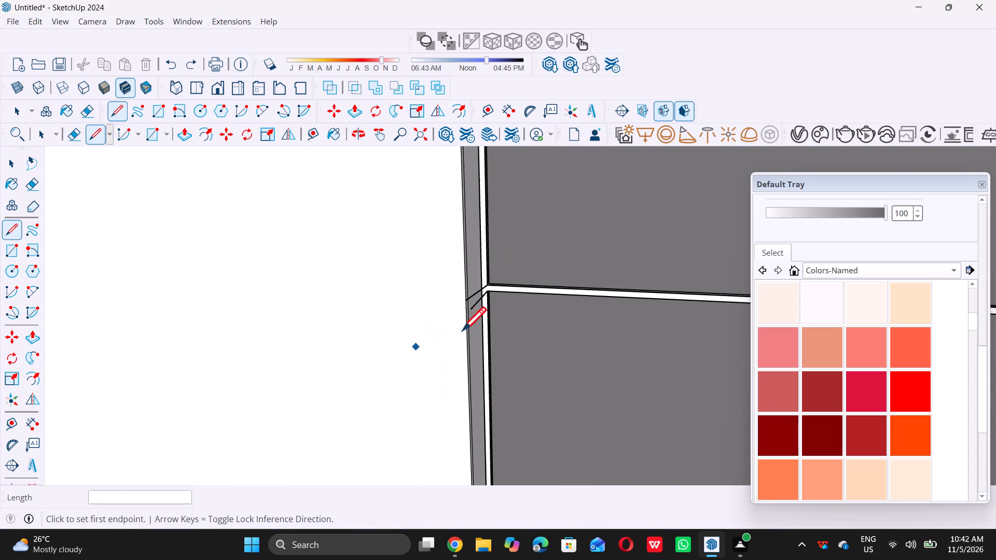
pyautogui.scroll(15, 471, 314)
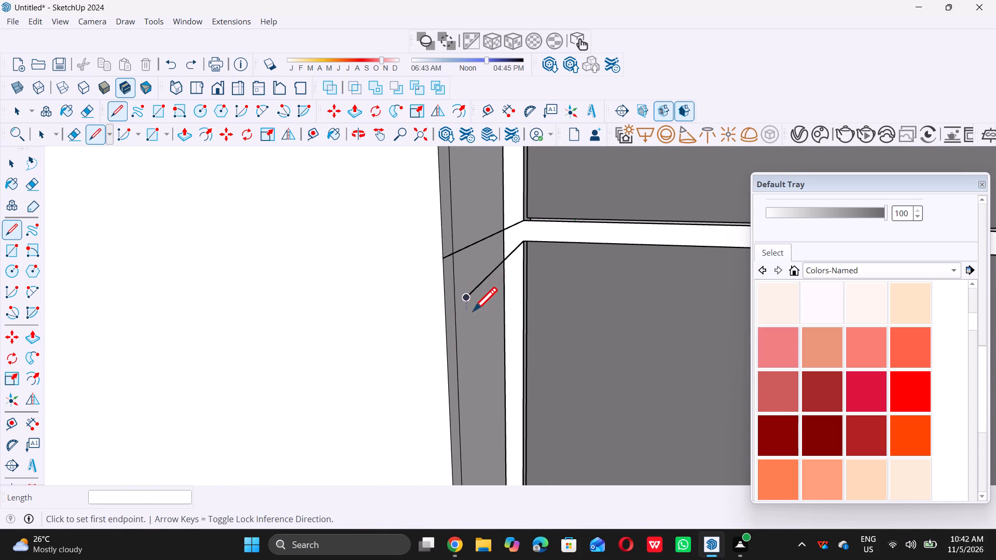
pyautogui.click(465, 300)
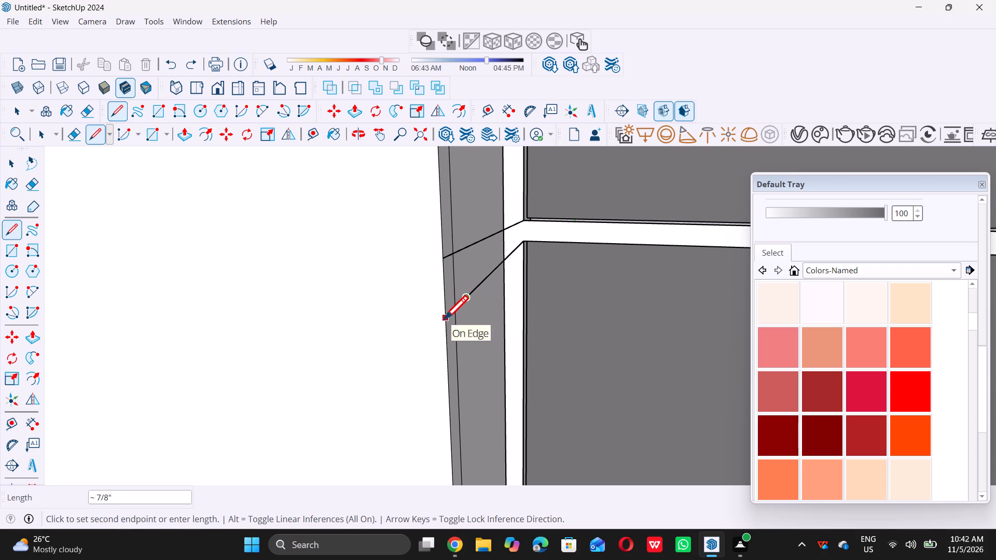
pyautogui.click(446, 317)
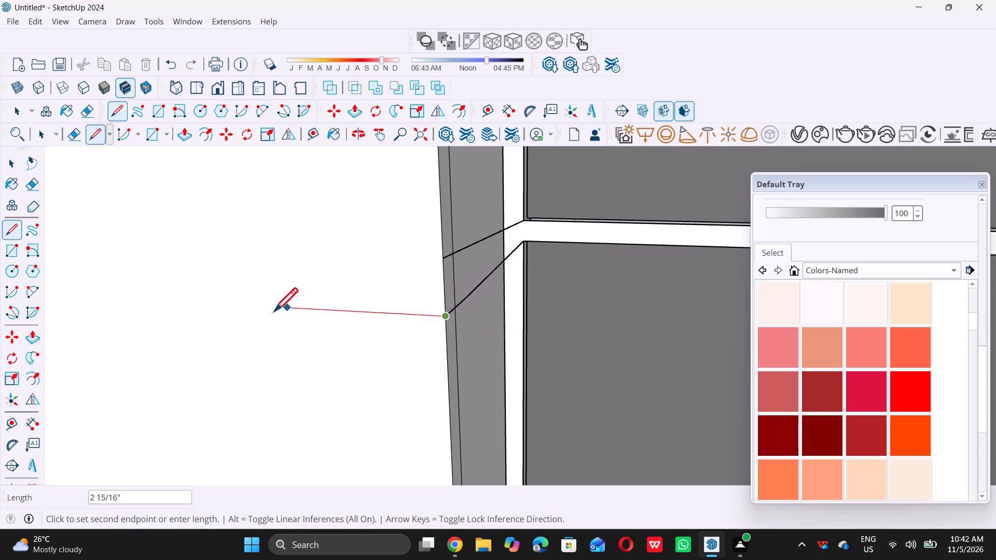
# Draw a 10' horizontal line across the wide wall's front face, from the extended lower side-face line's outer end to the far edge.
pyautogui.scroll(-19, 274, 311)
pyautogui.scroll(-7, 313, 313)
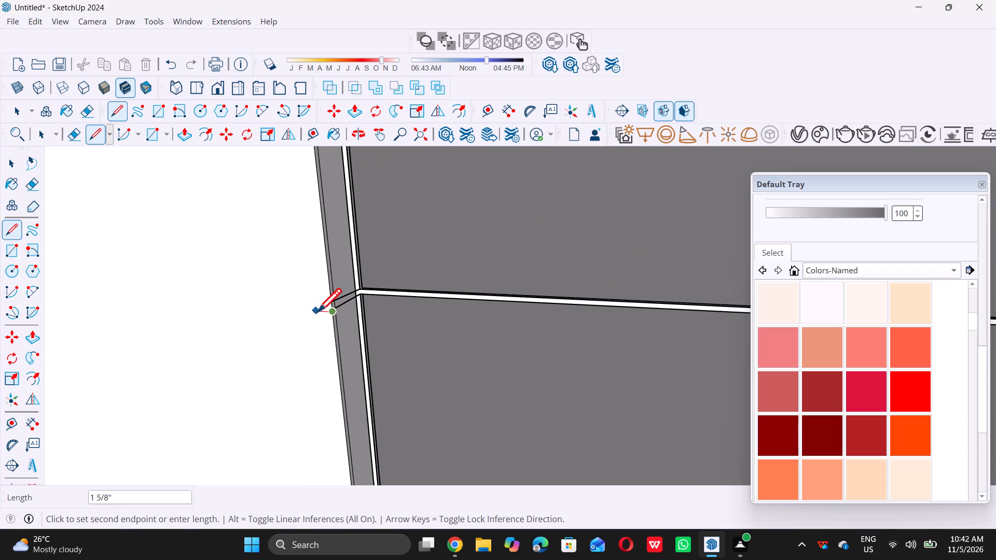
pyautogui.scroll(-20, 317, 312)
pyautogui.scroll(-3, 317, 312)
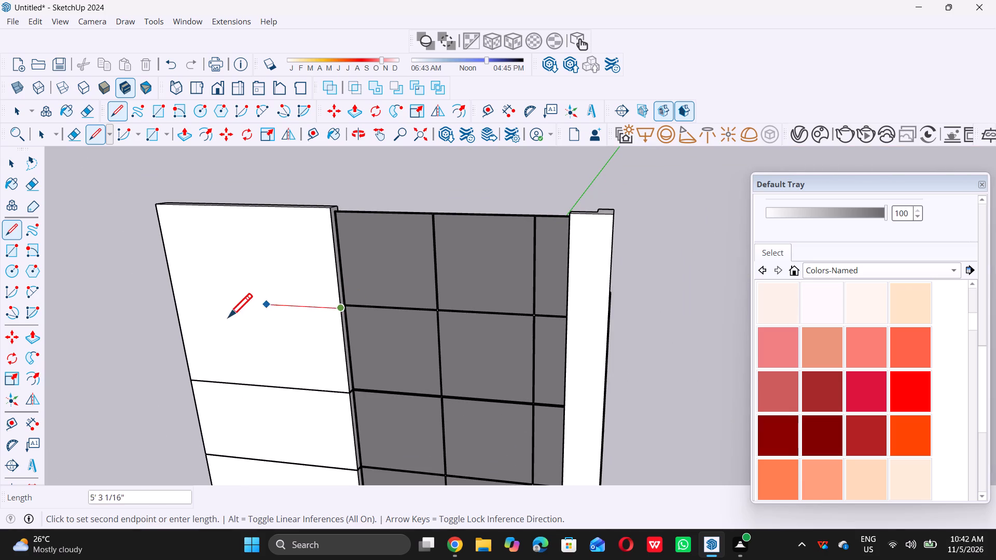
pyautogui.click(175, 304)
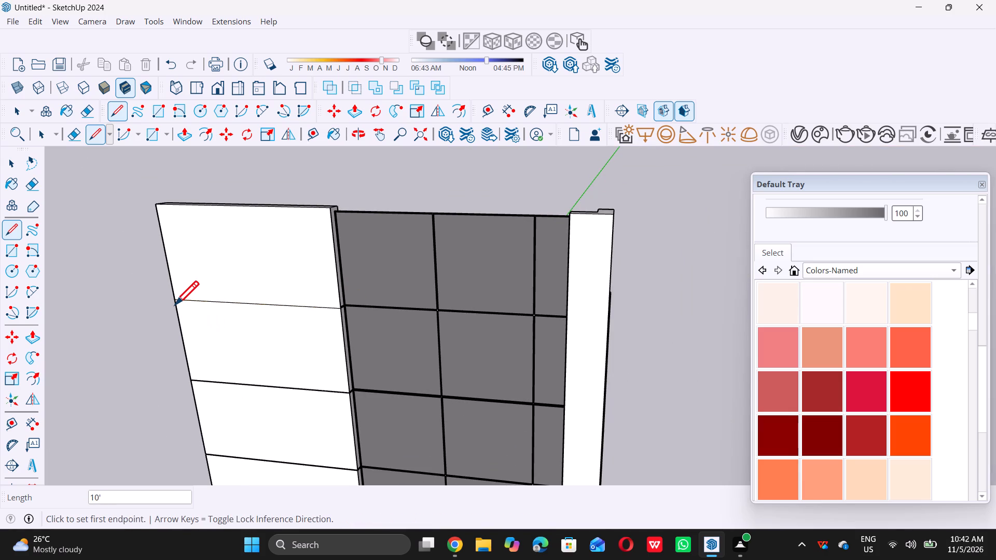
# Draw a second 10' line across the wide wall's front face, from the upper side-face line's outer end to the far edge.
pyautogui.scroll(19, 316, 299)
pyautogui.scroll(3, 361, 302)
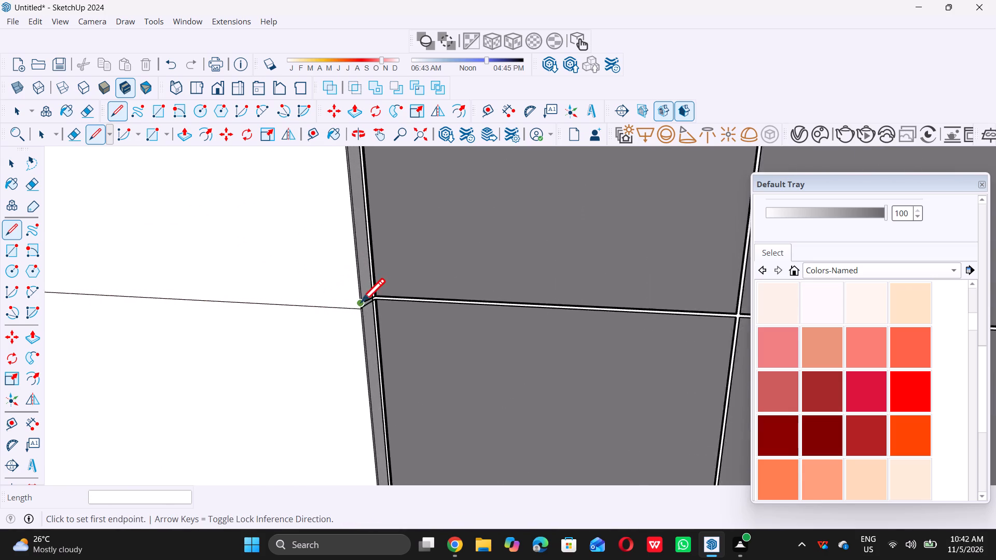
pyautogui.scroll(13, 361, 302)
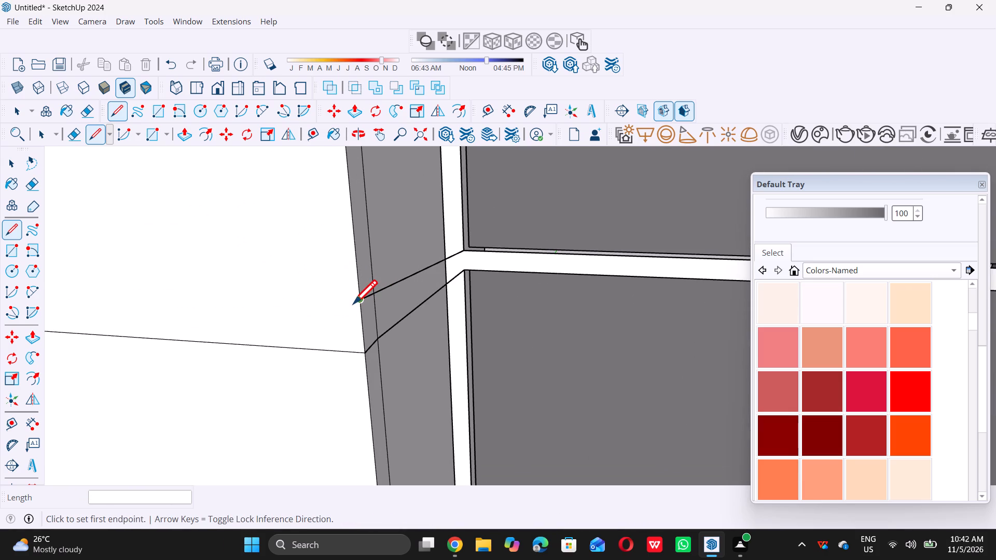
pyautogui.click(353, 303)
pyautogui.scroll(-17, 353, 303)
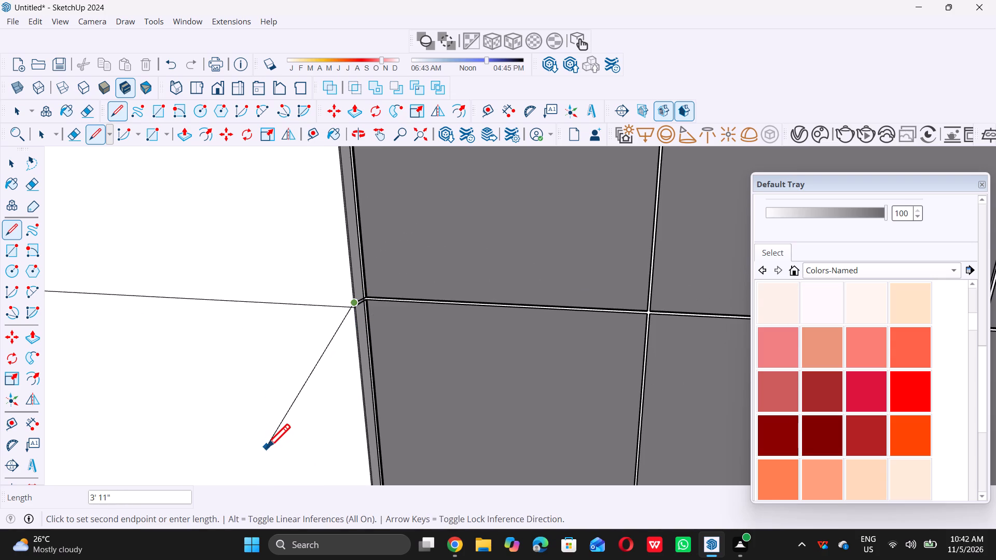
pyautogui.scroll(-14, 328, 393)
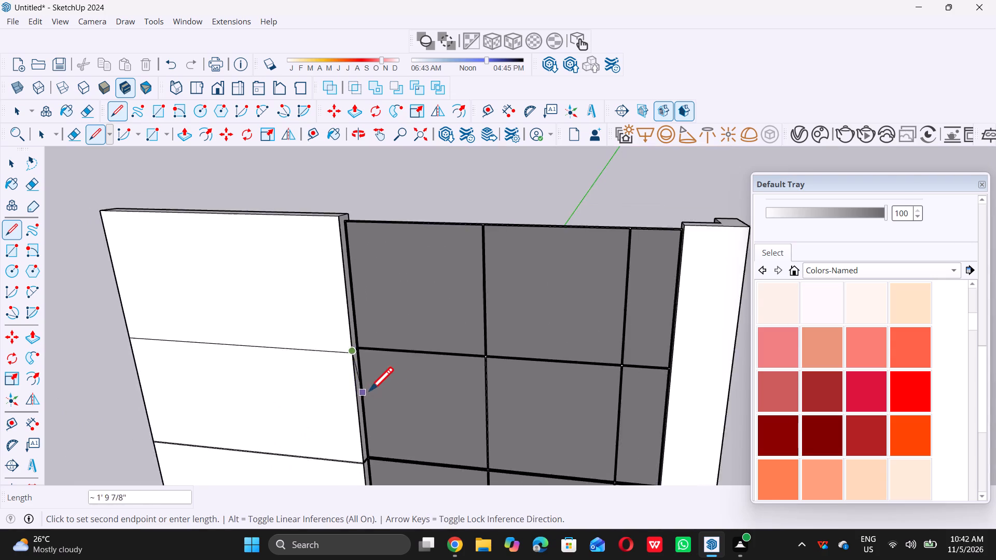
pyautogui.scroll(-4, 369, 390)
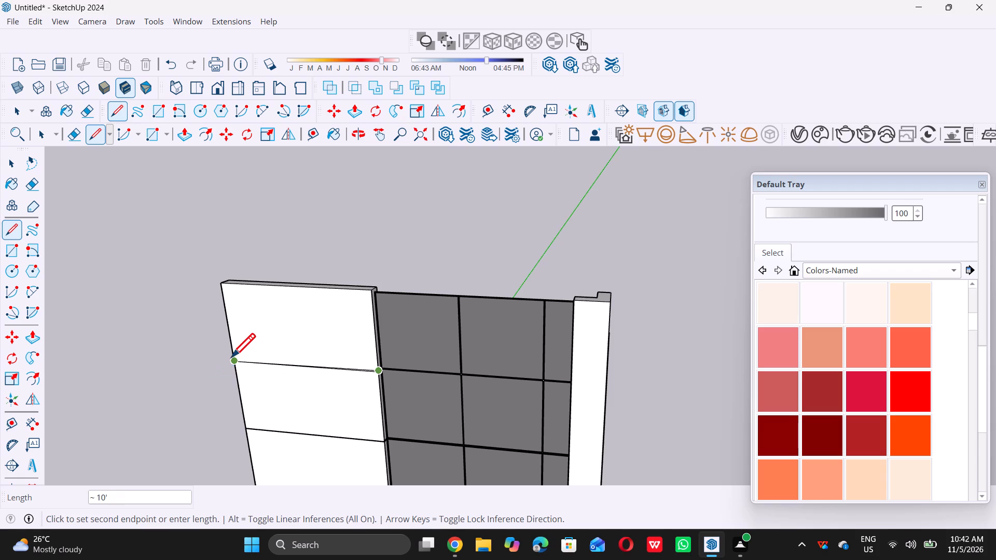
pyautogui.scroll(11, 231, 357)
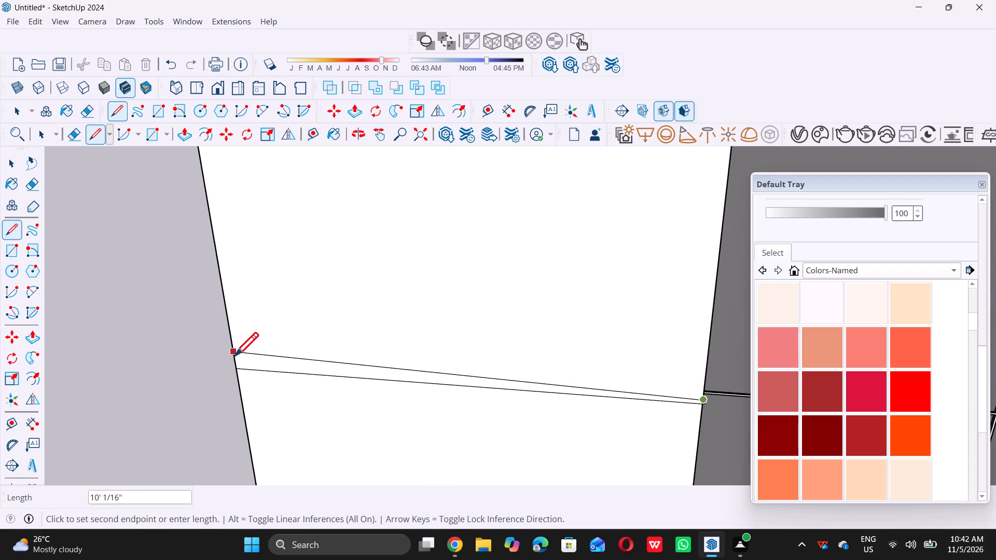
pyautogui.click(235, 360)
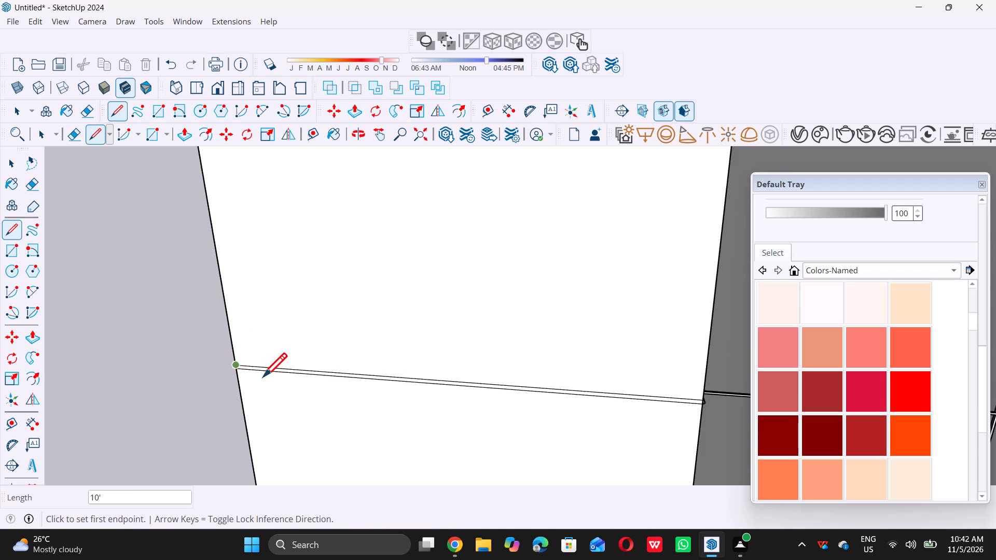
pyautogui.press('space')
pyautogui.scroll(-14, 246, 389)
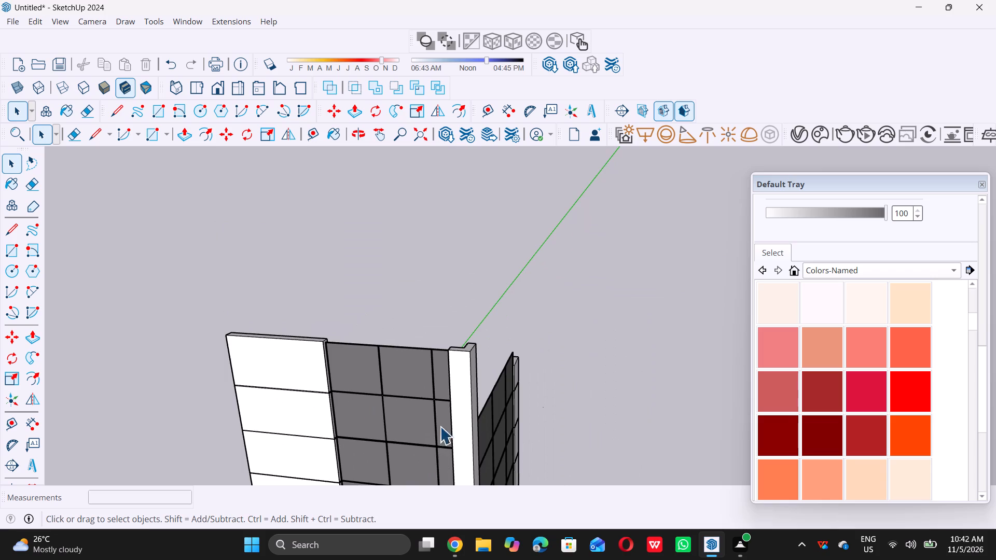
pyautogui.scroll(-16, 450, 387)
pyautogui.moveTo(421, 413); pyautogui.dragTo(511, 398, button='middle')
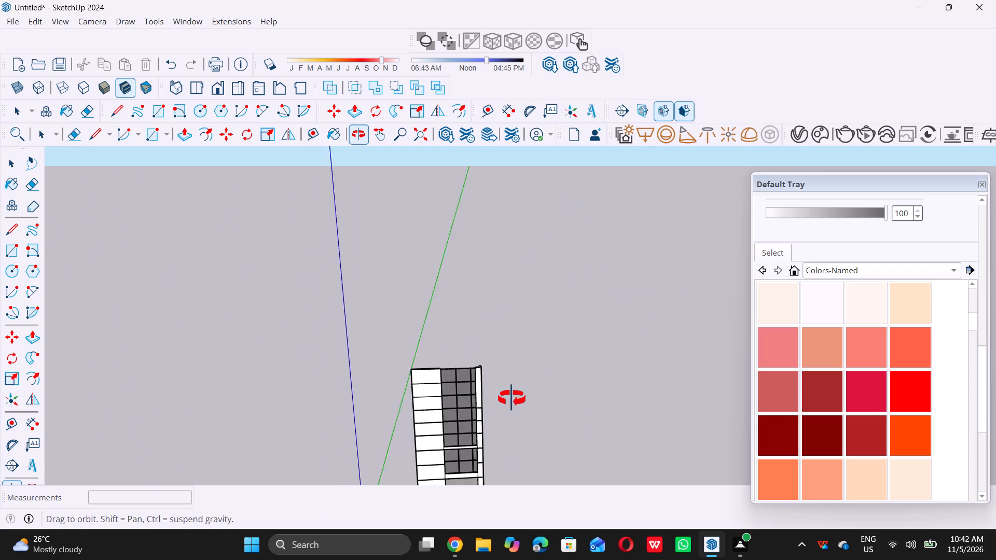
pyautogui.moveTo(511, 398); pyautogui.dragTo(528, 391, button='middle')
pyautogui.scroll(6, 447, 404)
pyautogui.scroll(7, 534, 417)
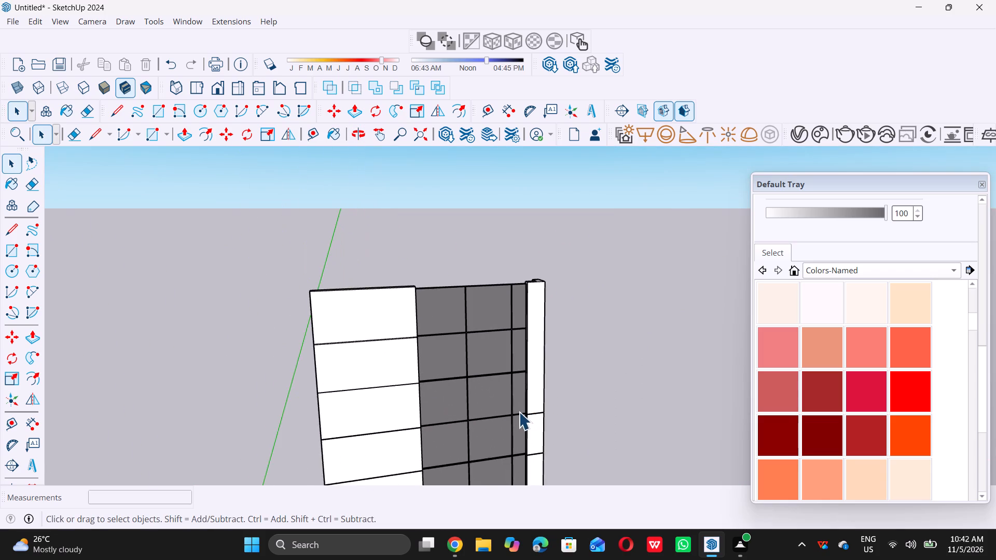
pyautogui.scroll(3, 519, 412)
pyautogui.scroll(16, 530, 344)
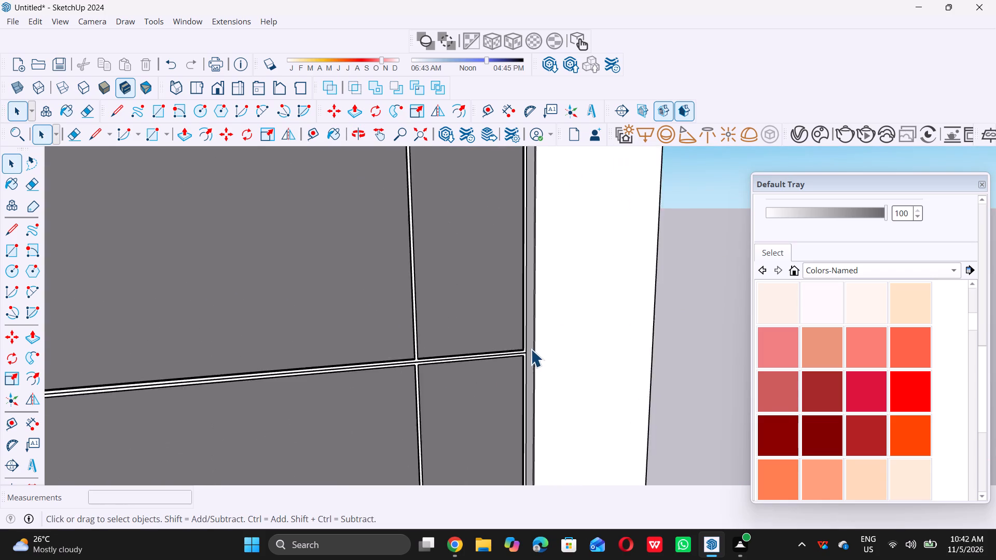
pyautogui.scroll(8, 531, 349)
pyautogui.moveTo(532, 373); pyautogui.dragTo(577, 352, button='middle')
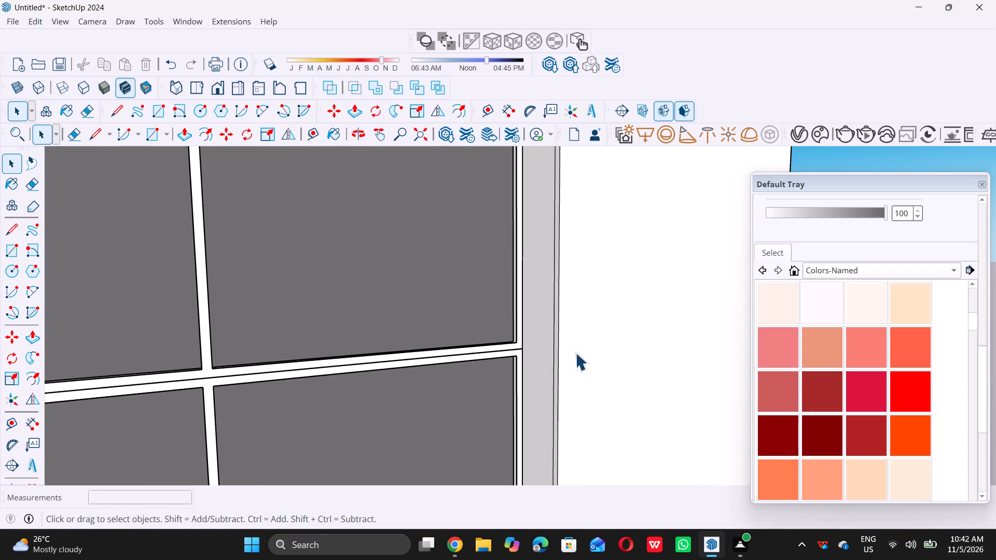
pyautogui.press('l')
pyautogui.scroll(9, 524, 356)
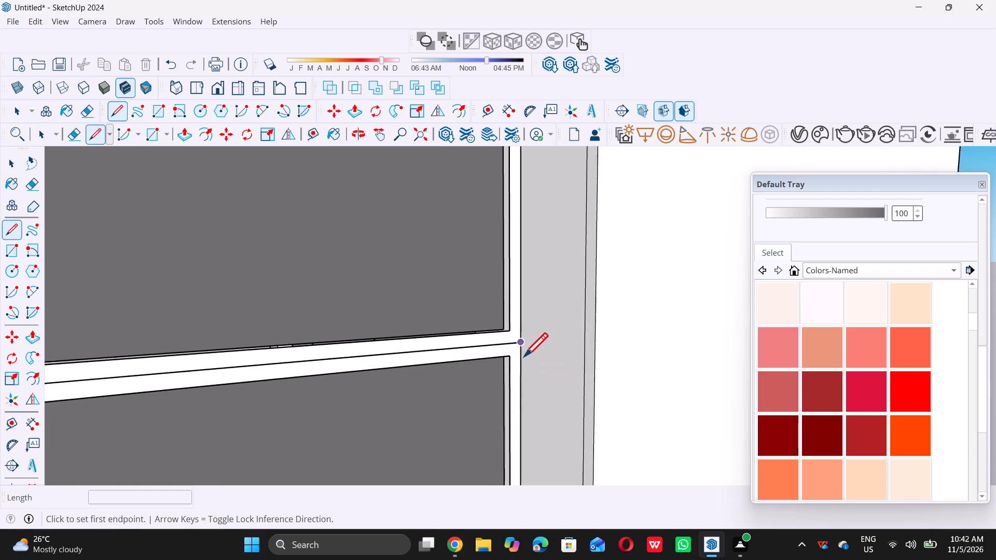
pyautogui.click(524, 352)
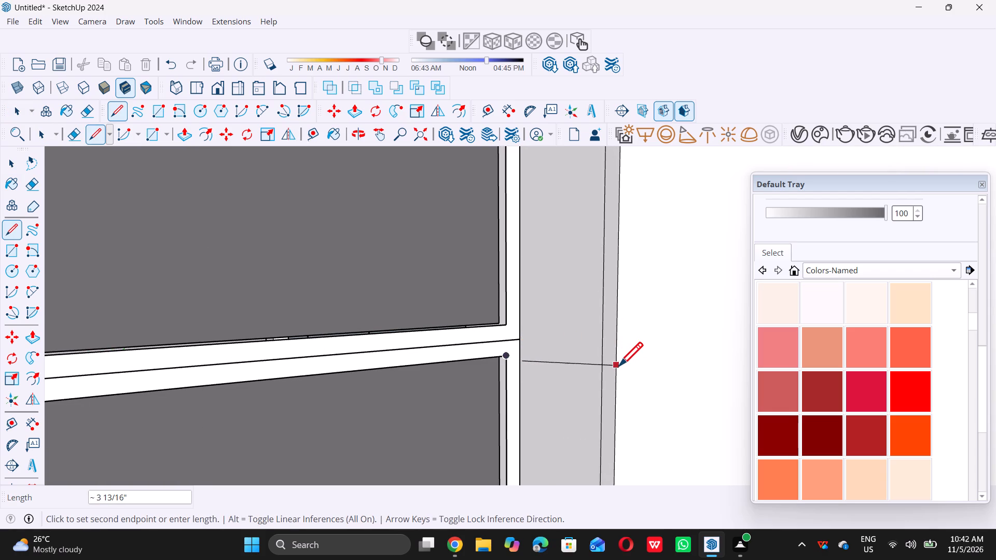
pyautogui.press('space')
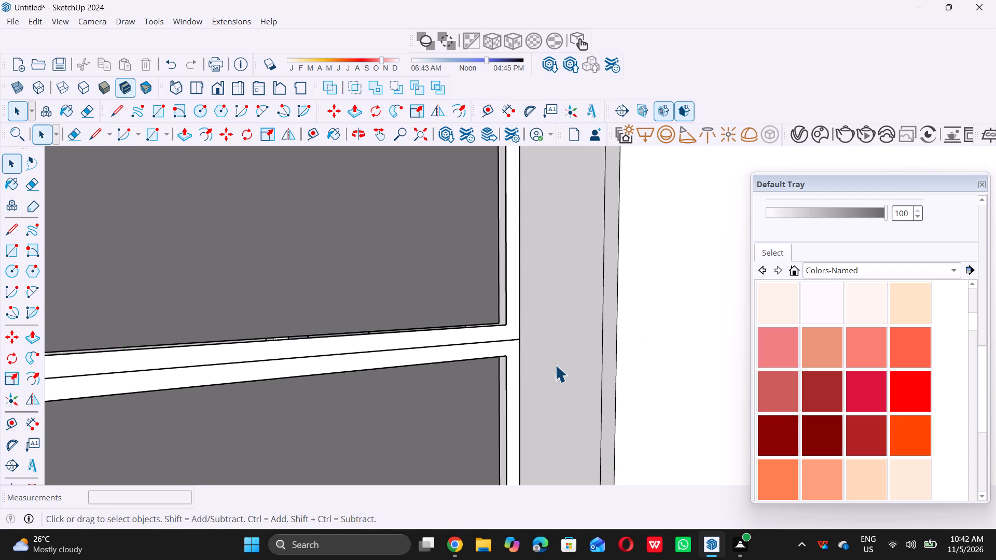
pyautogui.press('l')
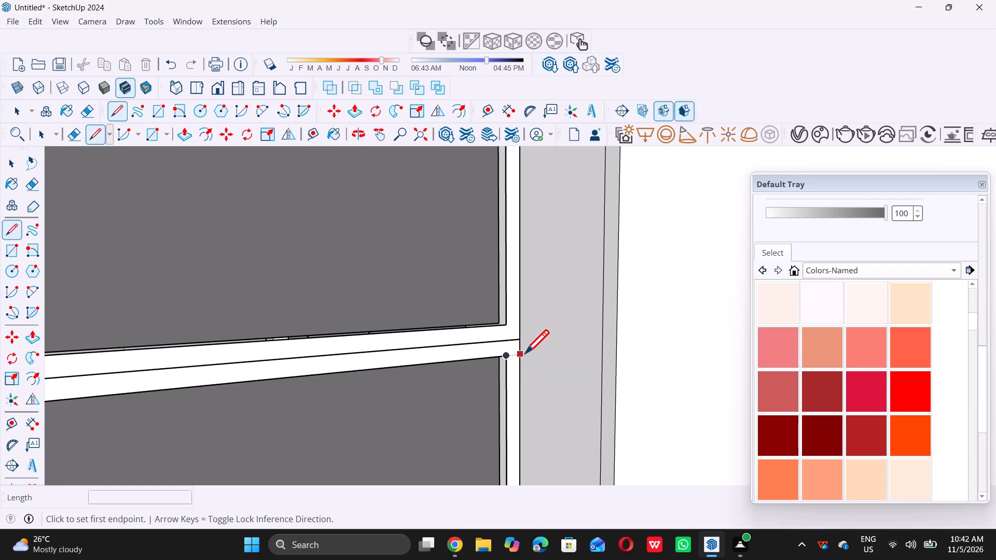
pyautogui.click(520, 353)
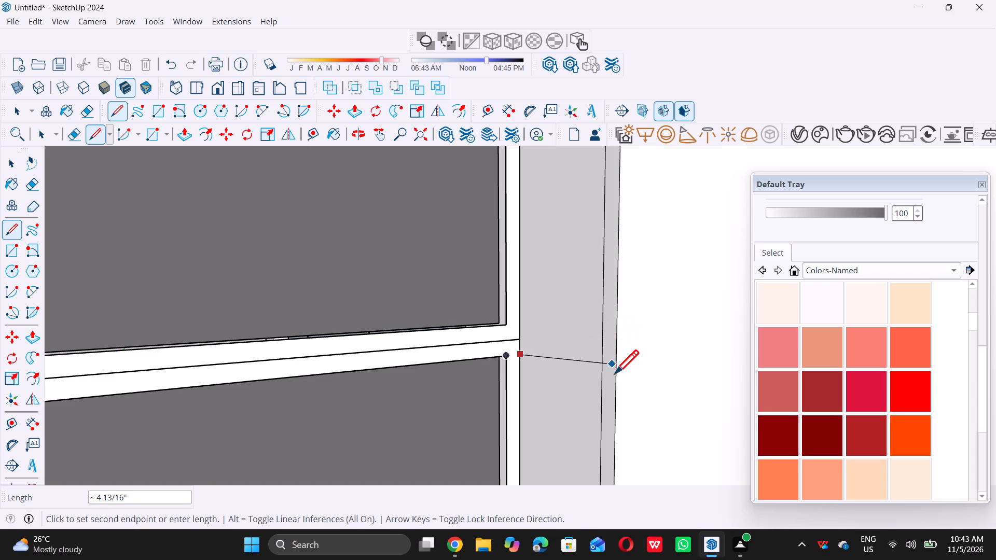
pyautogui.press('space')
# Draw two parallel lines across the column's side face from the adjacent glazing rail, the lower about 4 3/4" long, reaching the column's outer front edge.
pyautogui.press('l')
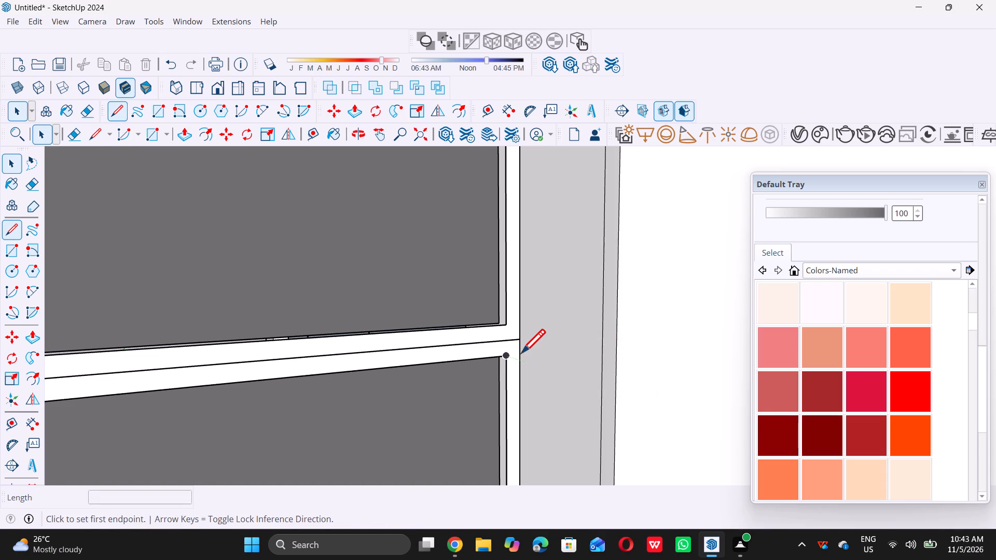
pyautogui.scroll(9, 520, 356)
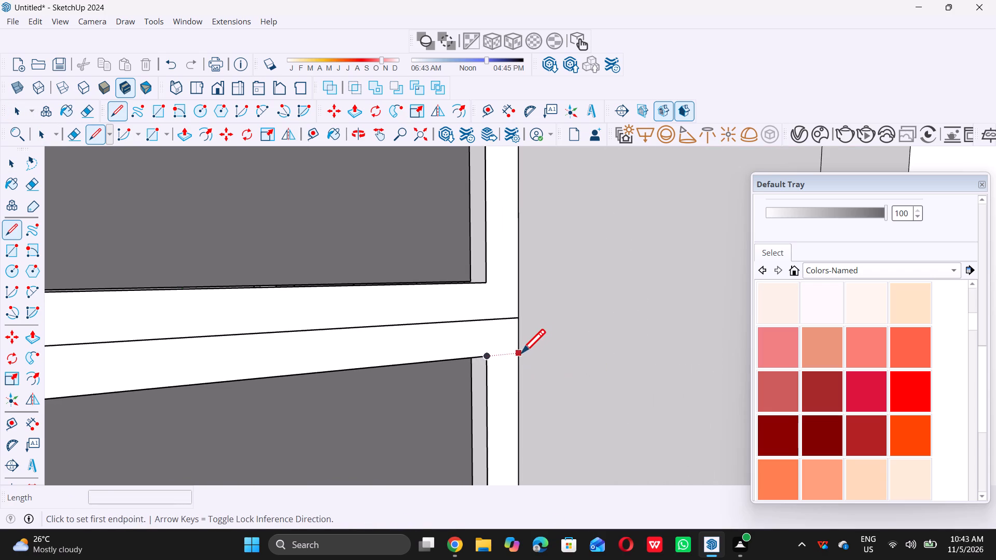
pyautogui.tripleClick(521, 353)
pyautogui.scroll(-10, 602, 354)
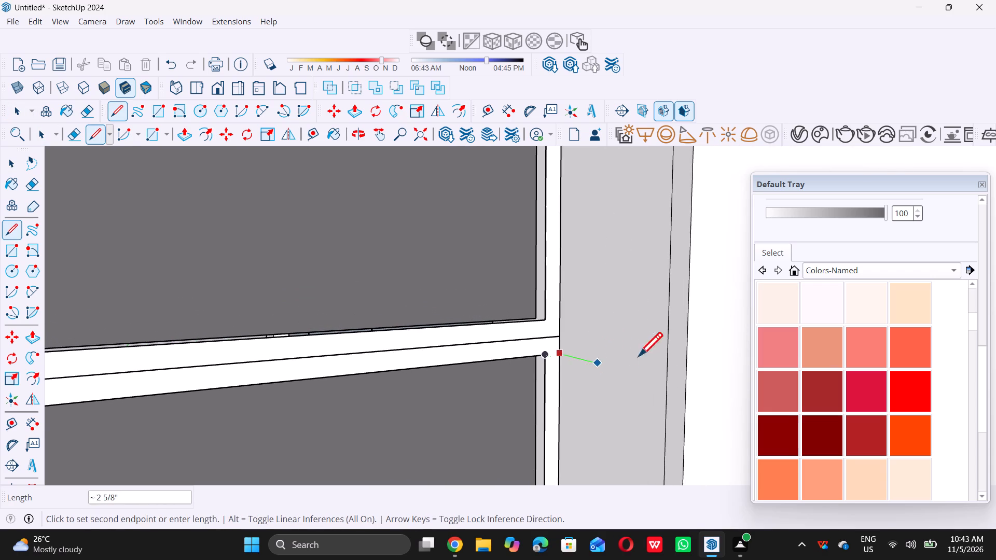
pyautogui.scroll(-1, 685, 355)
pyautogui.moveTo(679, 355); pyautogui.dragTo(611, 359, button='middle')
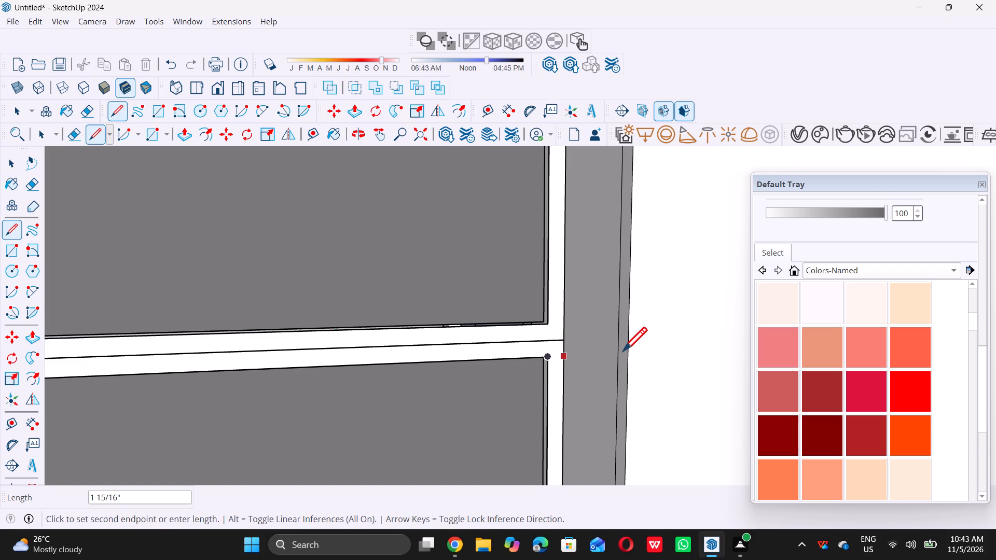
pyautogui.doubleClick(624, 400)
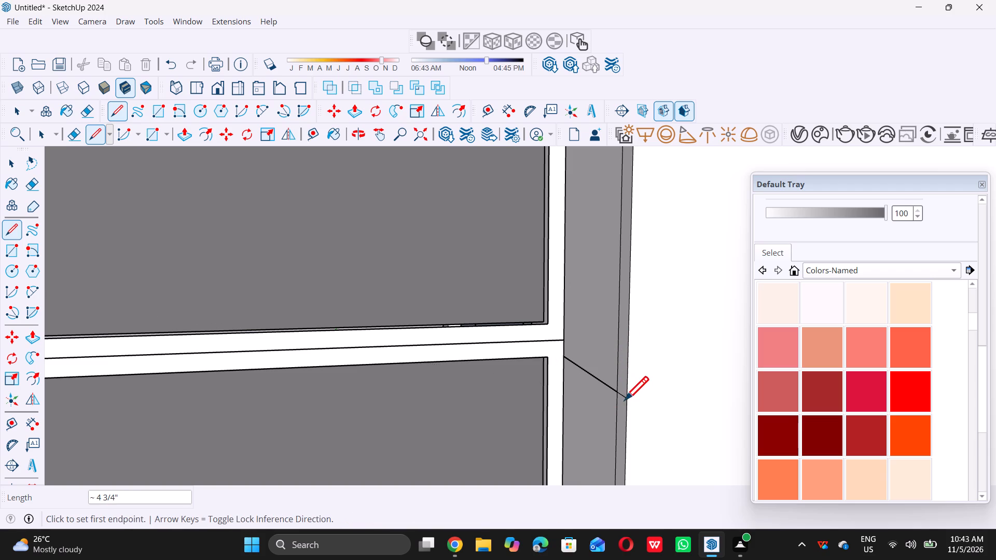
pyautogui.doubleClick(564, 339)
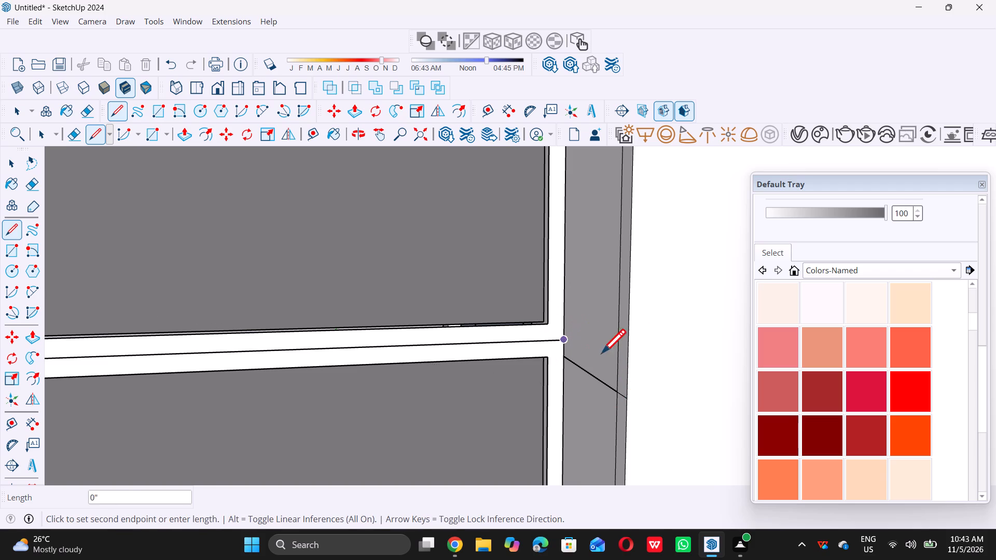
pyautogui.click(629, 381)
# Draw a 2' horizontal line across the column's front face, from the upper side-face line's outer end to the far edge.
pyautogui.scroll(-7, 599, 366)
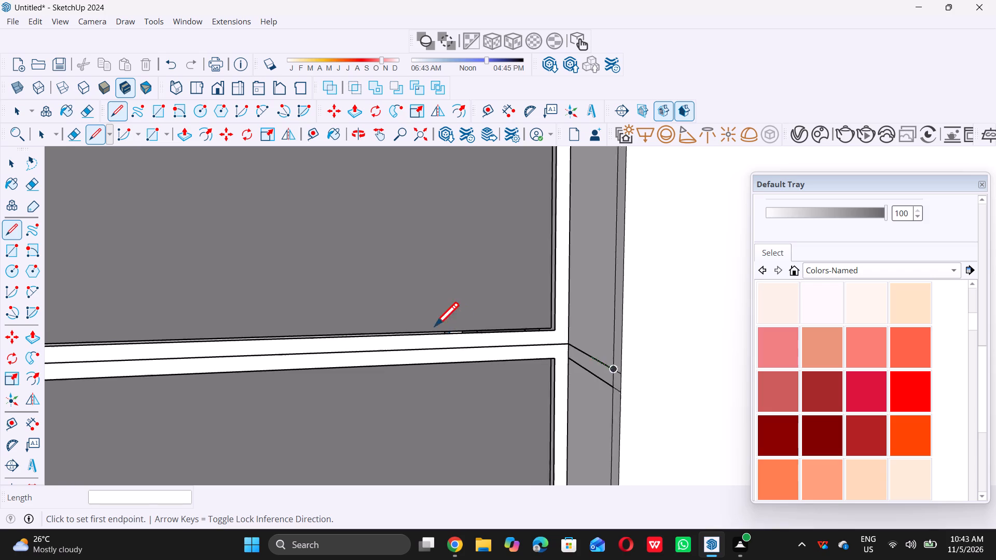
pyautogui.scroll(-4, 435, 326)
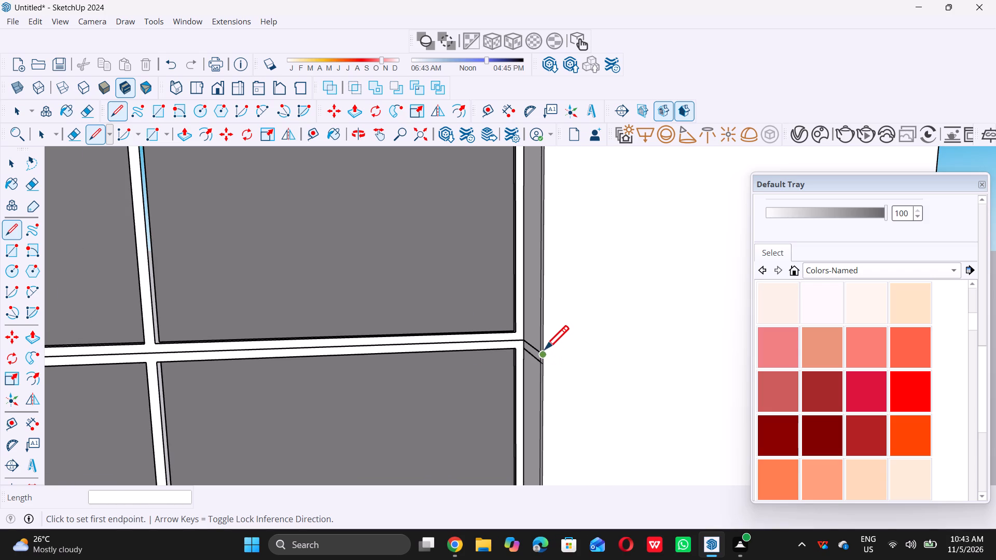
pyautogui.click(546, 355)
pyautogui.scroll(-13, 547, 356)
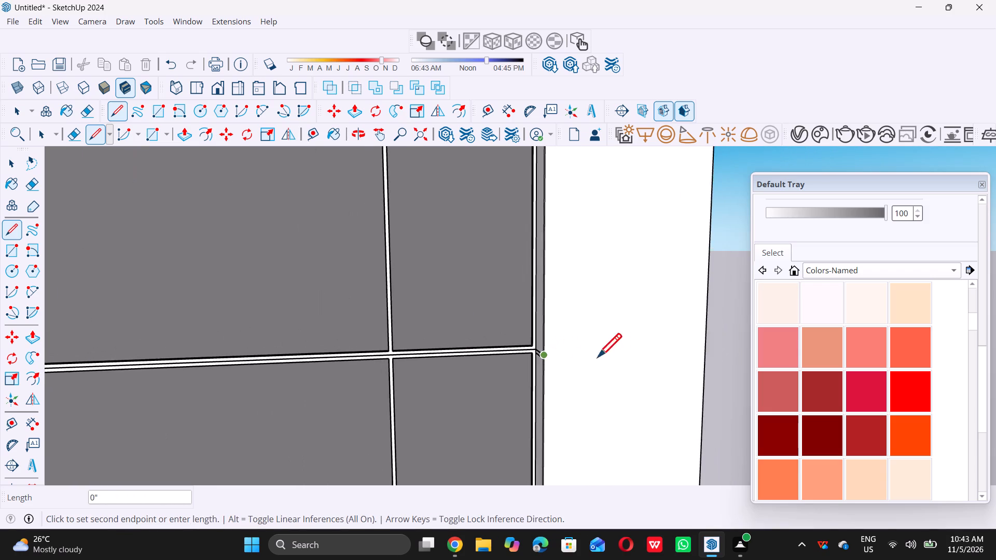
pyautogui.doubleClick(681, 354)
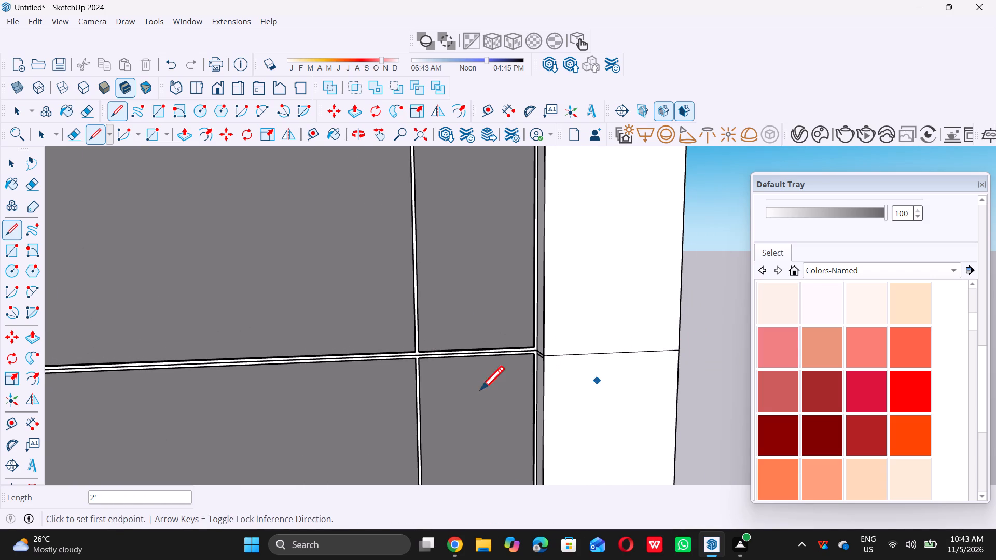
# Draw a second 2' line across the column's front face, from the lower side-face line's outer end to the far edge.
pyautogui.moveTo(535, 390); pyautogui.dragTo(606, 388, button='middle')
pyautogui.middleClick(606, 388)
pyautogui.scroll(6, 583, 368)
pyautogui.scroll(5, 532, 368)
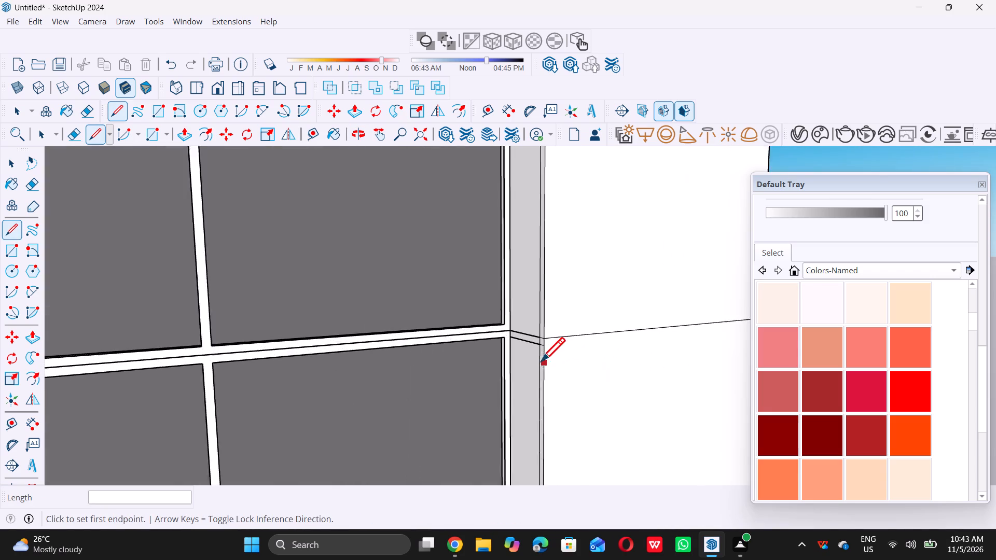
pyautogui.scroll(7, 541, 361)
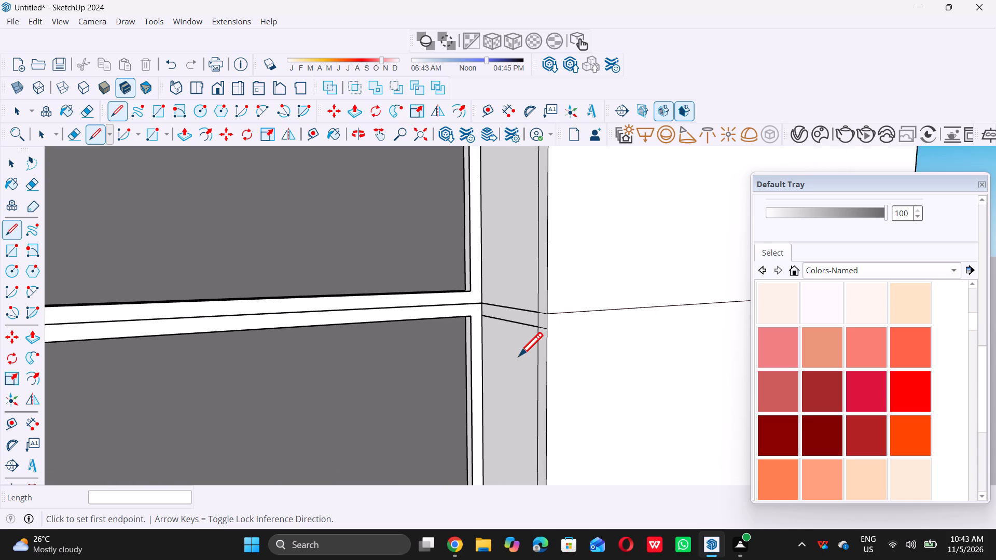
pyautogui.click(549, 329)
pyautogui.scroll(-3, 549, 328)
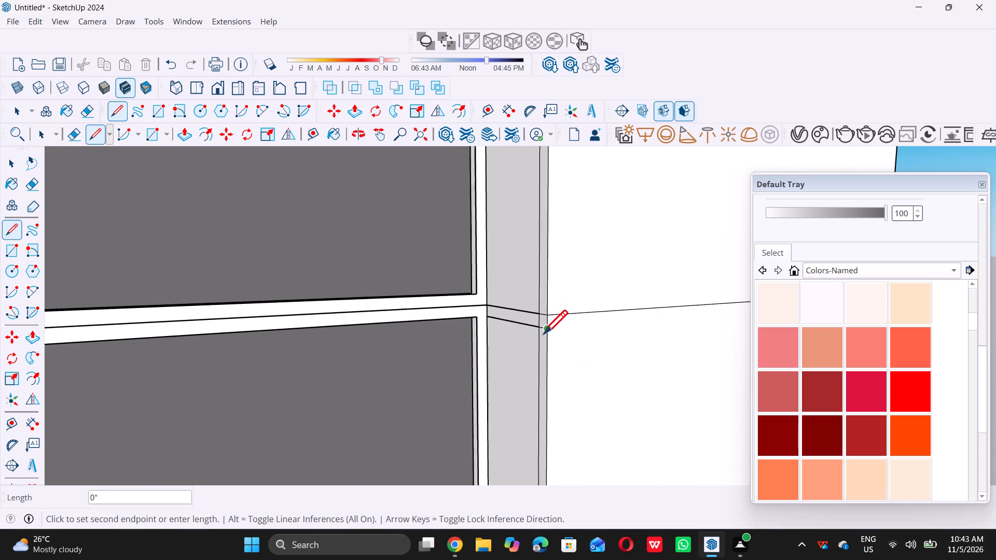
pyautogui.scroll(-13, 544, 333)
pyautogui.scroll(5, 662, 334)
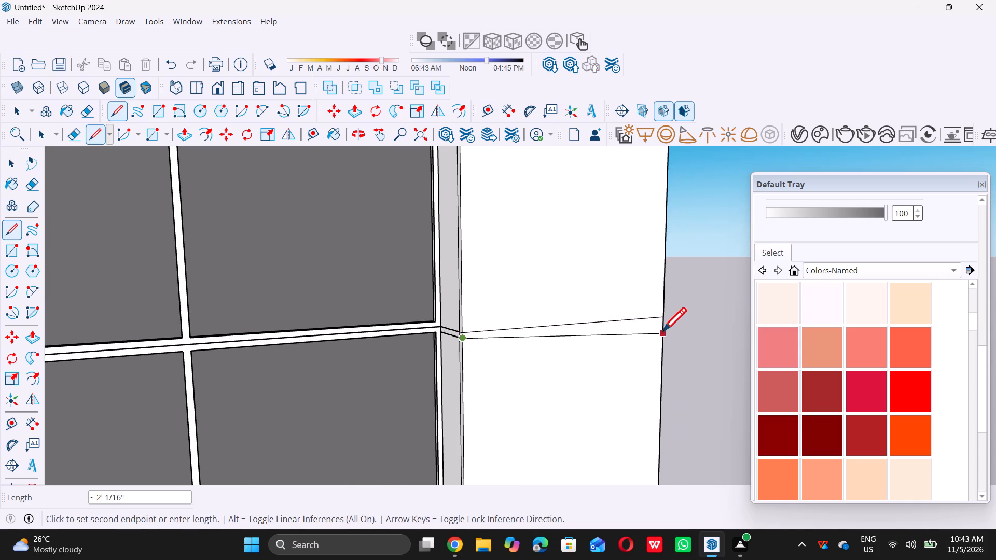
pyautogui.scroll(4, 663, 327)
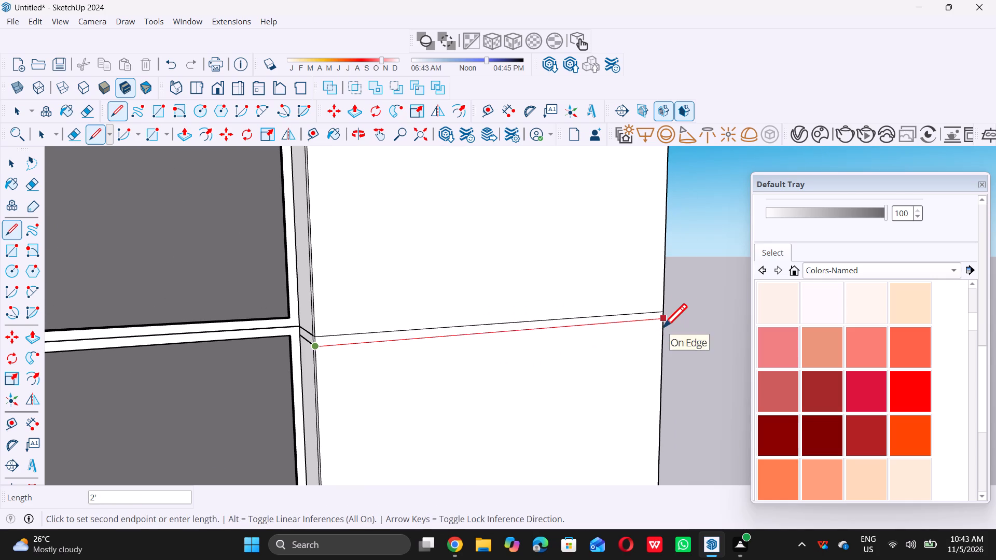
pyautogui.click(663, 321)
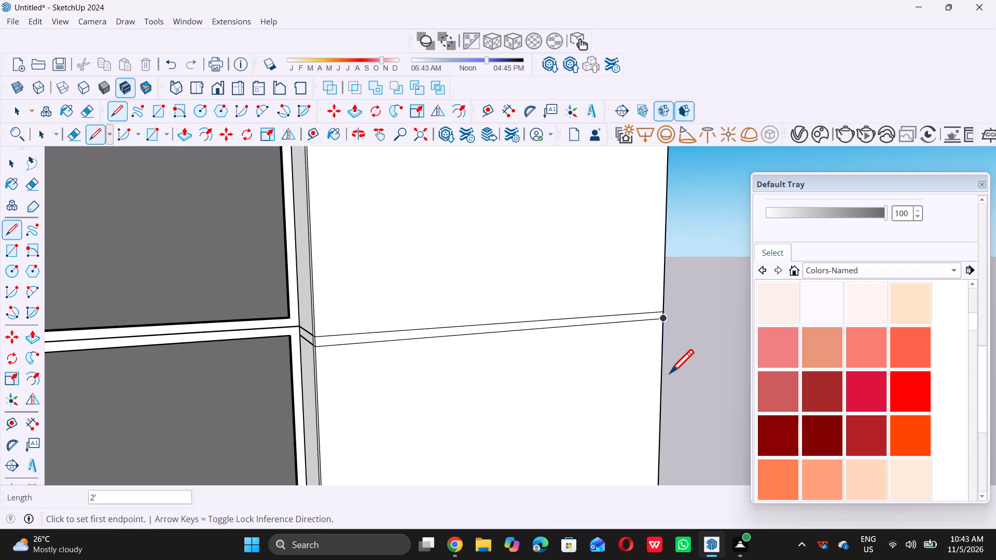
pyautogui.press('space')
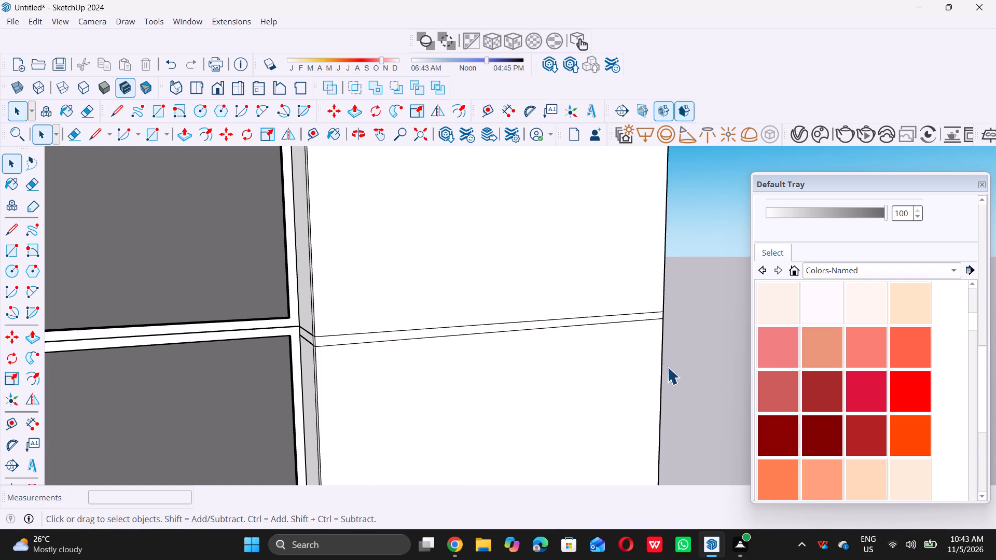
# Push the new band on the column's front face inward about 9/16", up to the vertical line on the side face.
pyautogui.scroll(-11, 585, 329)
pyautogui.moveTo(481, 360); pyautogui.dragTo(578, 362, button='middle')
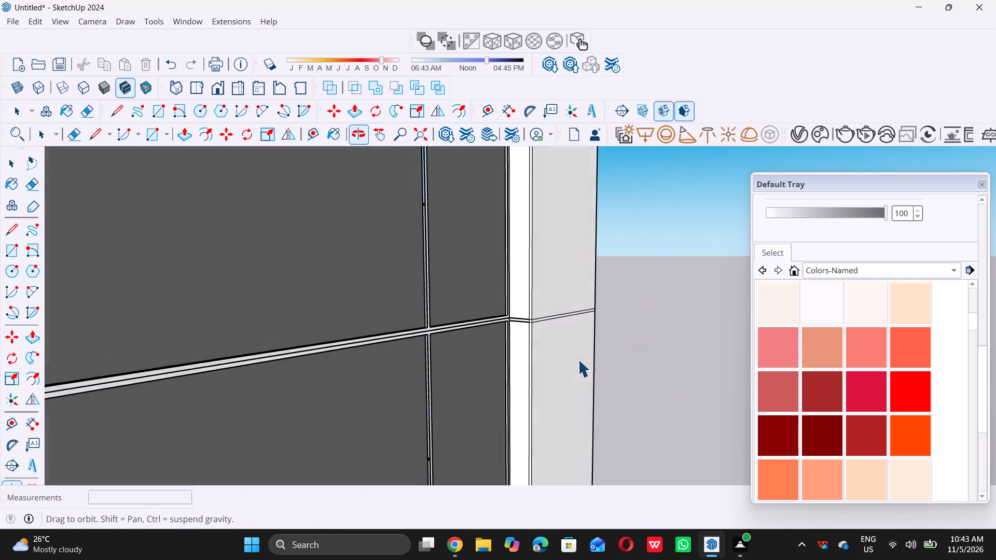
pyautogui.scroll(20, 552, 321)
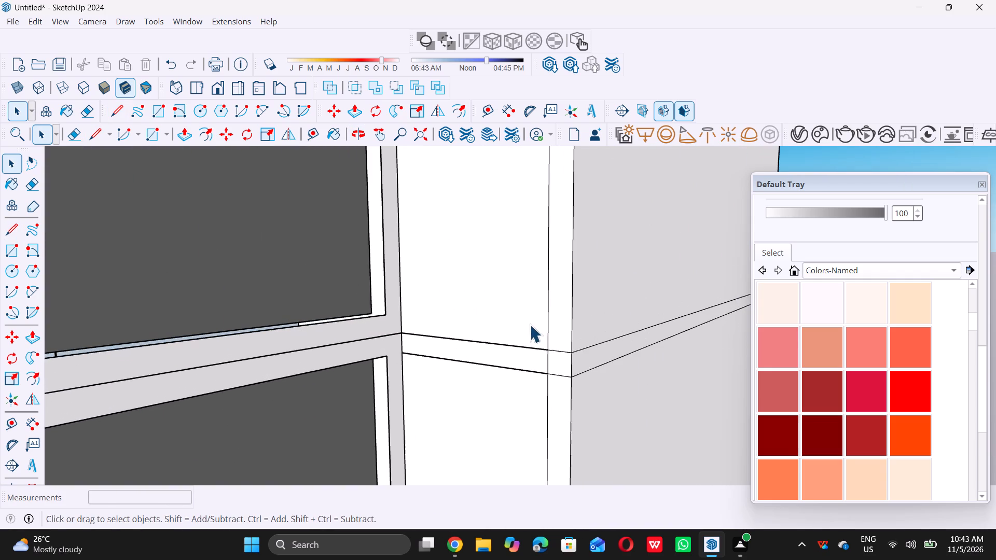
pyautogui.click(596, 365)
pyautogui.click(594, 358)
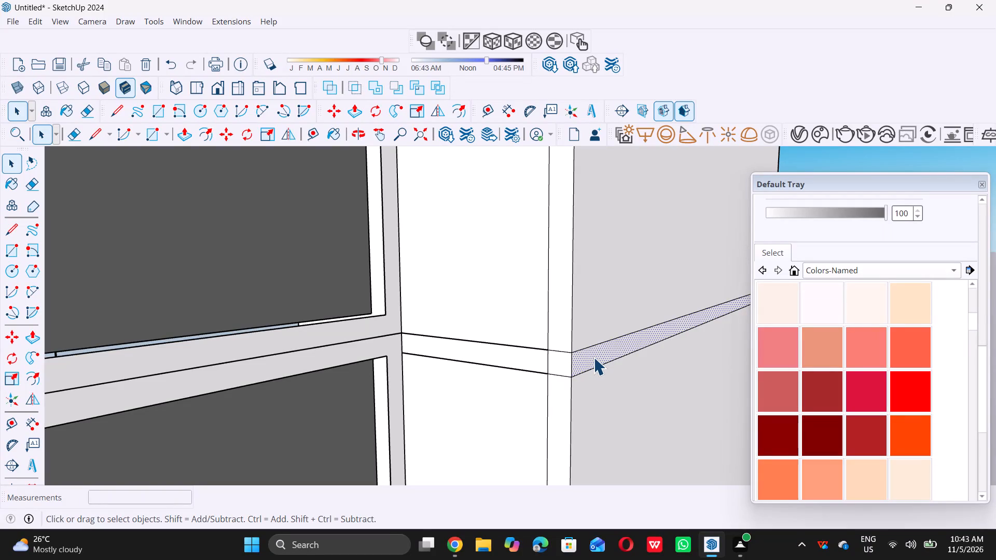
pyautogui.press('p')
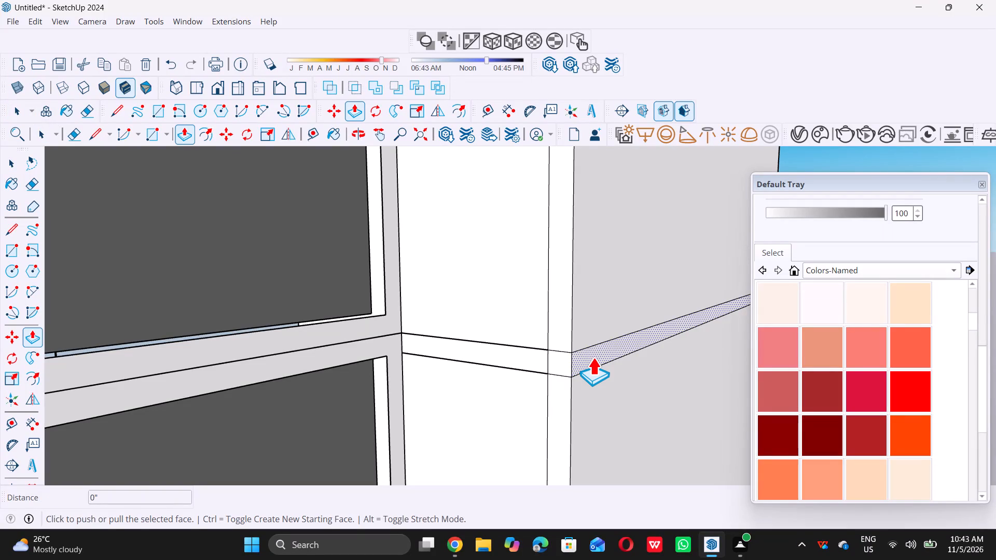
pyautogui.click(591, 352)
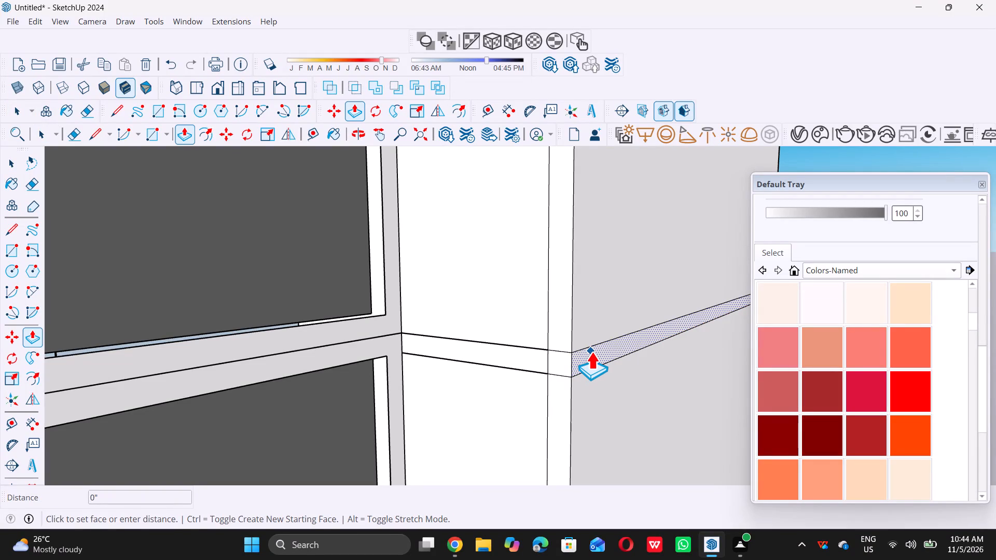
pyautogui.click(545, 354)
pyautogui.press('space')
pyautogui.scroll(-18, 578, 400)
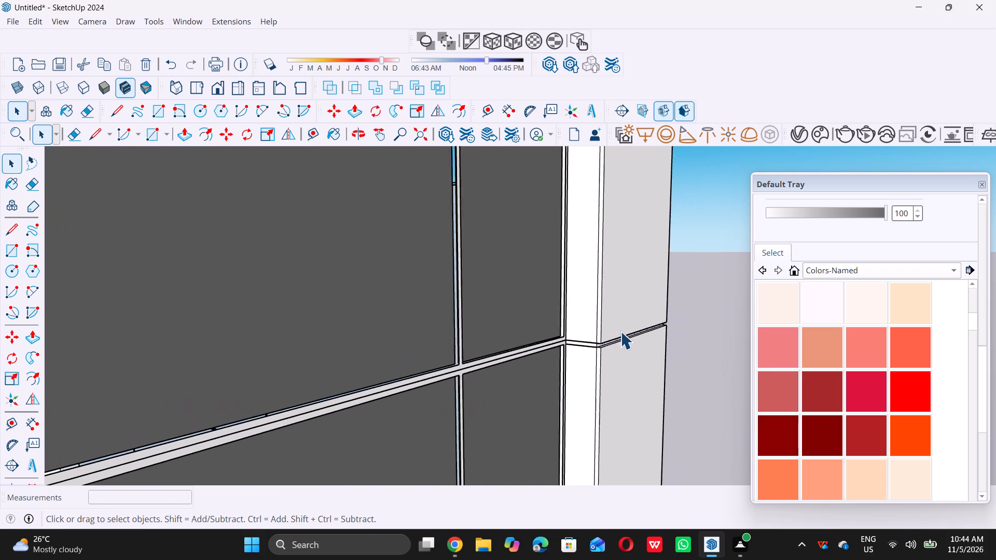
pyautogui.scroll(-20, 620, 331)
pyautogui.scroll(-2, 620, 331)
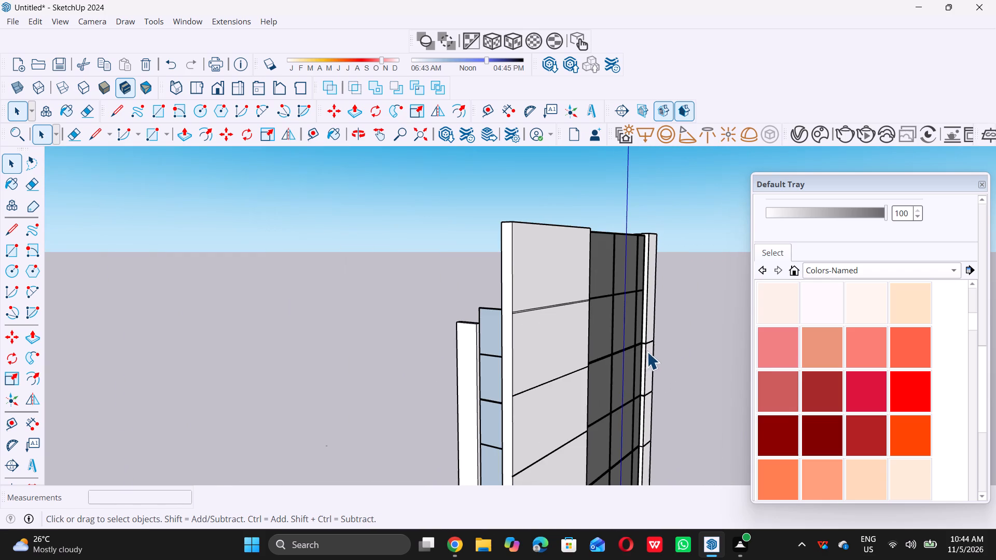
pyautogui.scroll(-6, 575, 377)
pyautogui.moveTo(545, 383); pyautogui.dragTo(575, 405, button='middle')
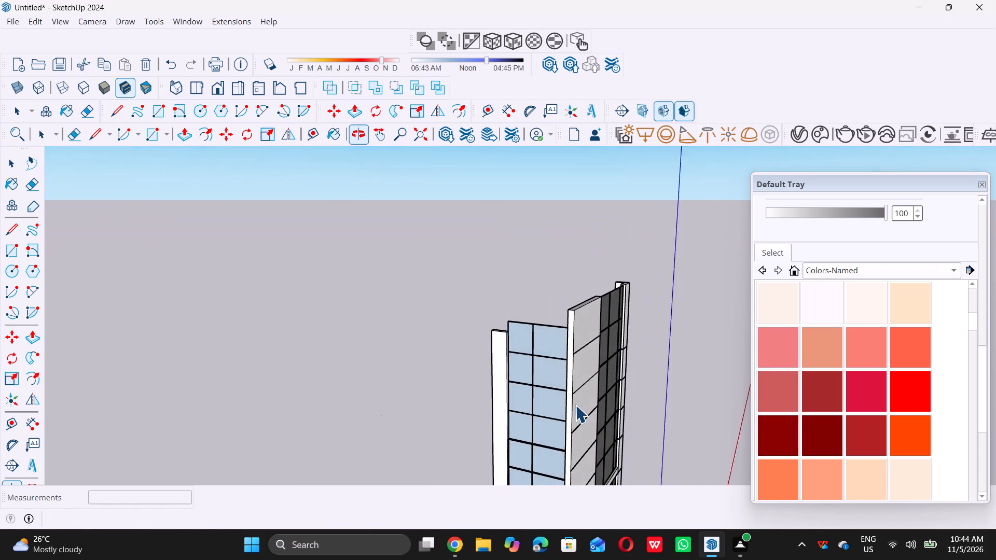
# Push the second band from the top on the tall wall's wide face, beside the dark glazing, inward 0.5".
pyautogui.scroll(9, 574, 399)
pyautogui.moveTo(583, 429); pyautogui.dragTo(582, 372, button='middle')
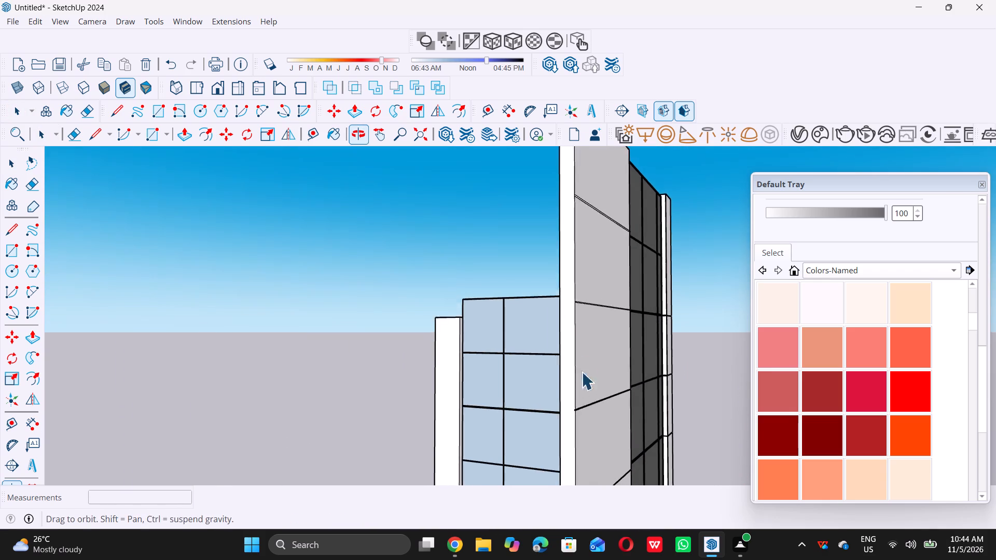
pyautogui.scroll(13, 581, 407)
pyautogui.scroll(-14, 574, 409)
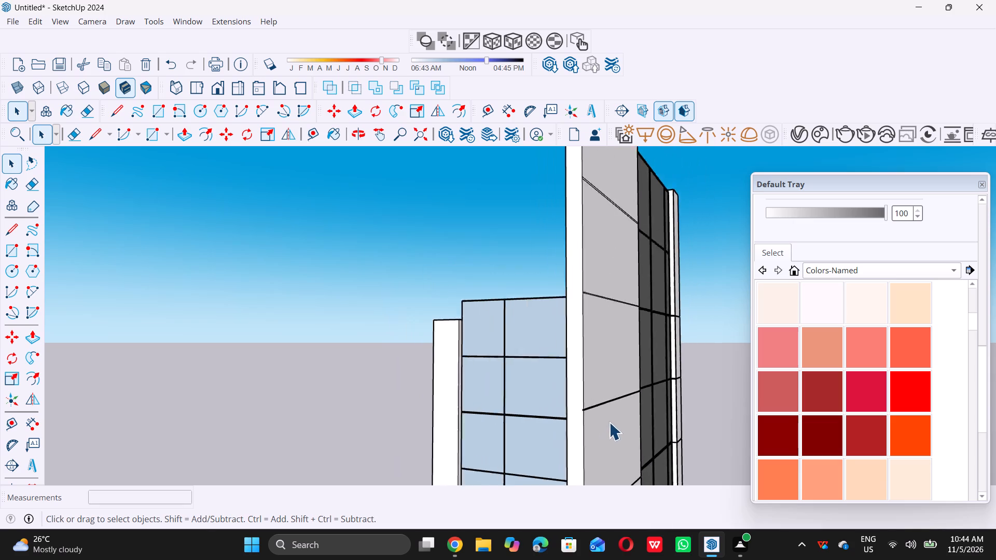
pyautogui.scroll(-5, 609, 422)
pyautogui.moveTo(593, 338); pyautogui.dragTo(618, 382, button='middle')
pyautogui.scroll(8, 624, 393)
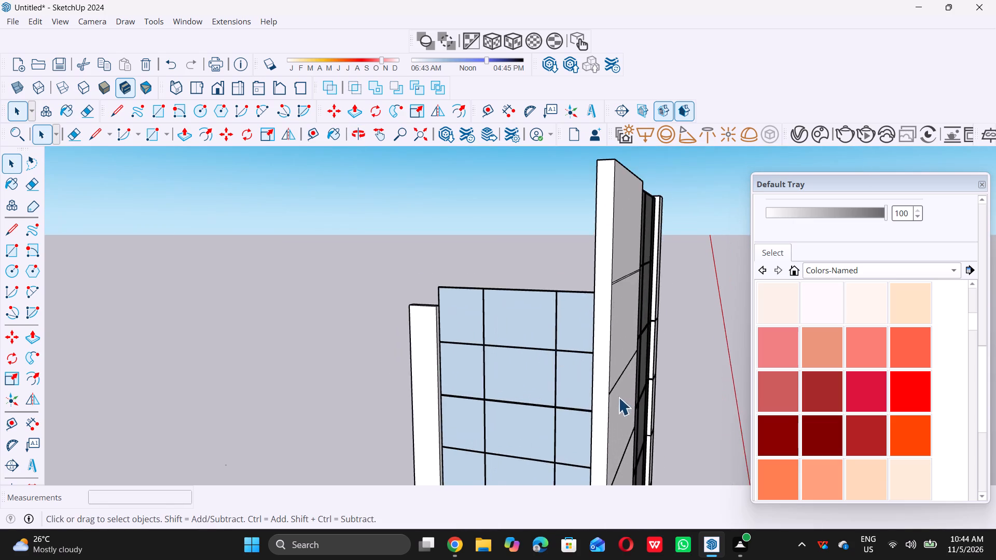
pyautogui.scroll(3, 618, 397)
pyautogui.moveTo(612, 385); pyautogui.dragTo(573, 403, button='middle')
pyautogui.middleClick(573, 404)
pyautogui.scroll(7, 557, 413)
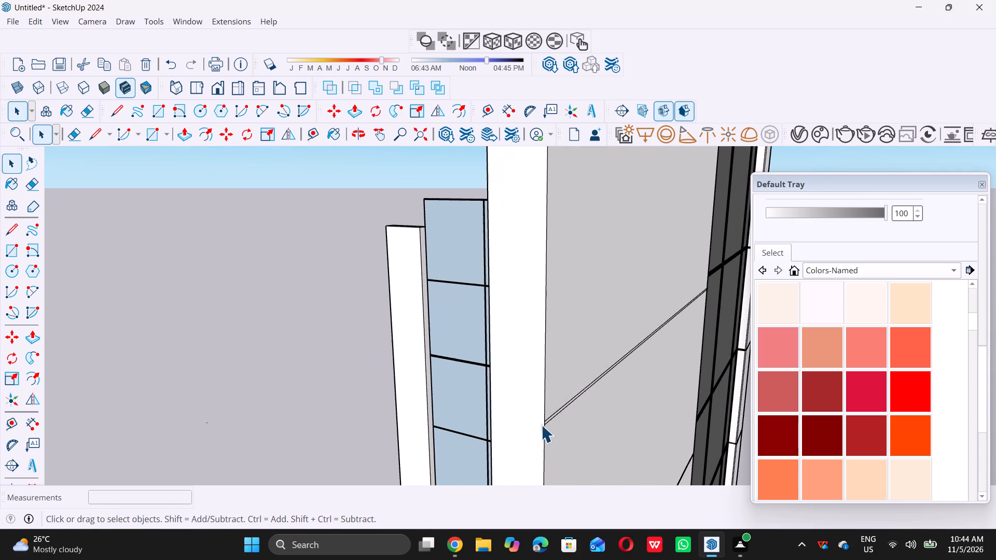
pyautogui.scroll(19, 541, 425)
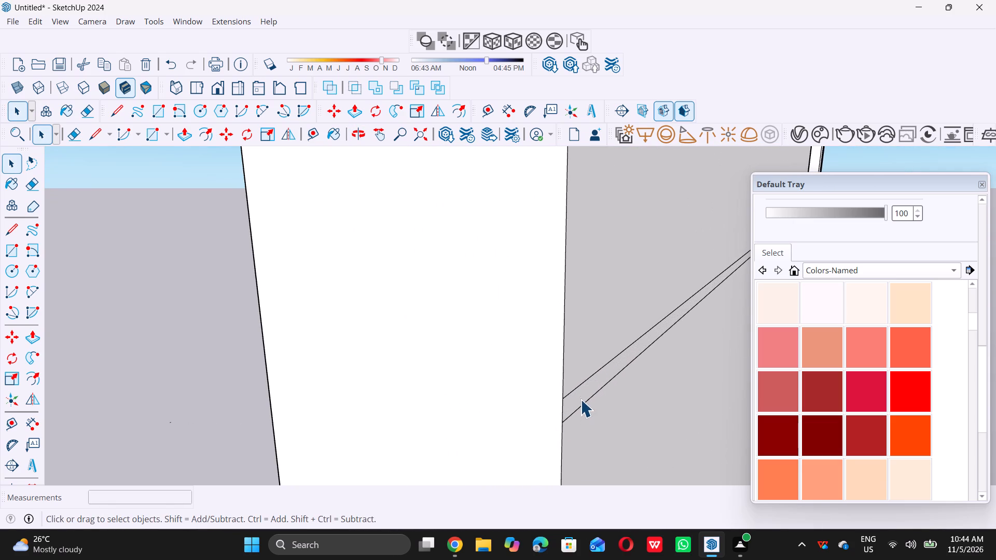
pyautogui.click(580, 397)
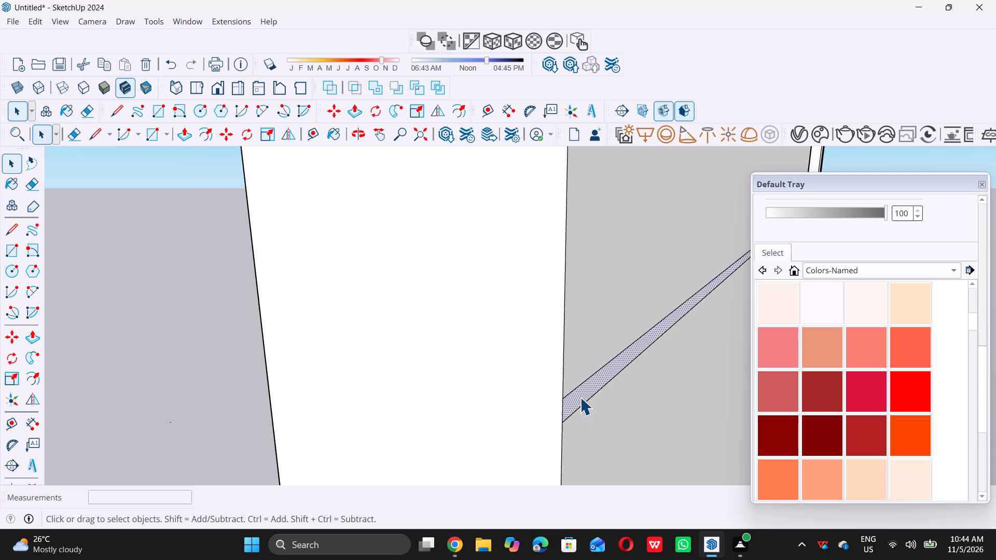
pyautogui.press('p')
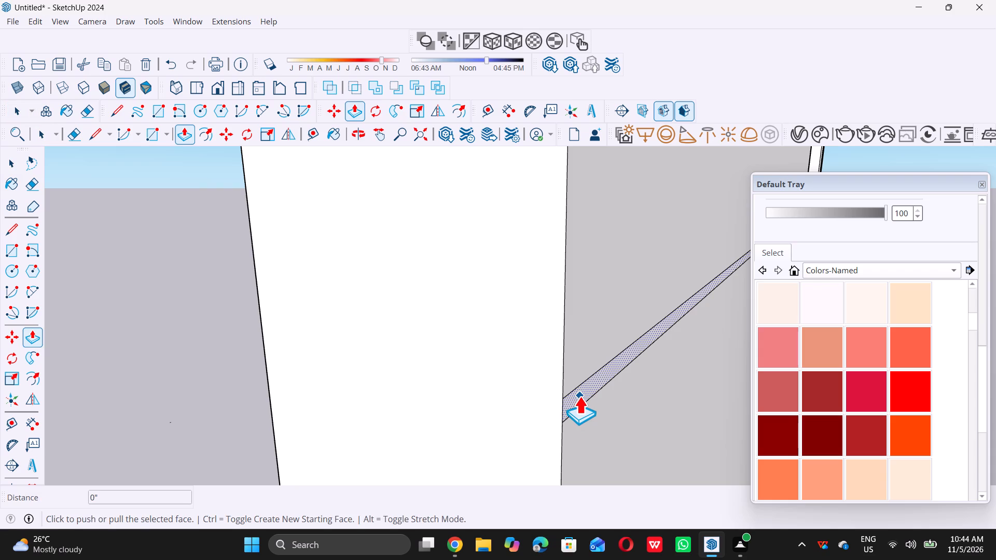
pyautogui.click(576, 396)
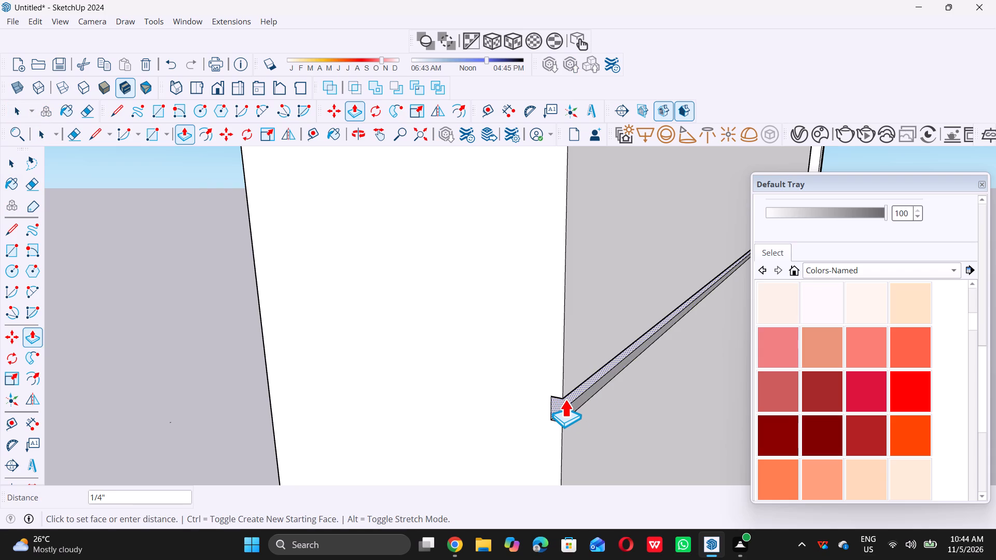
pyautogui.write('0.5')
pyautogui.hotkey('shift', '"')
pyautogui.press('Return')
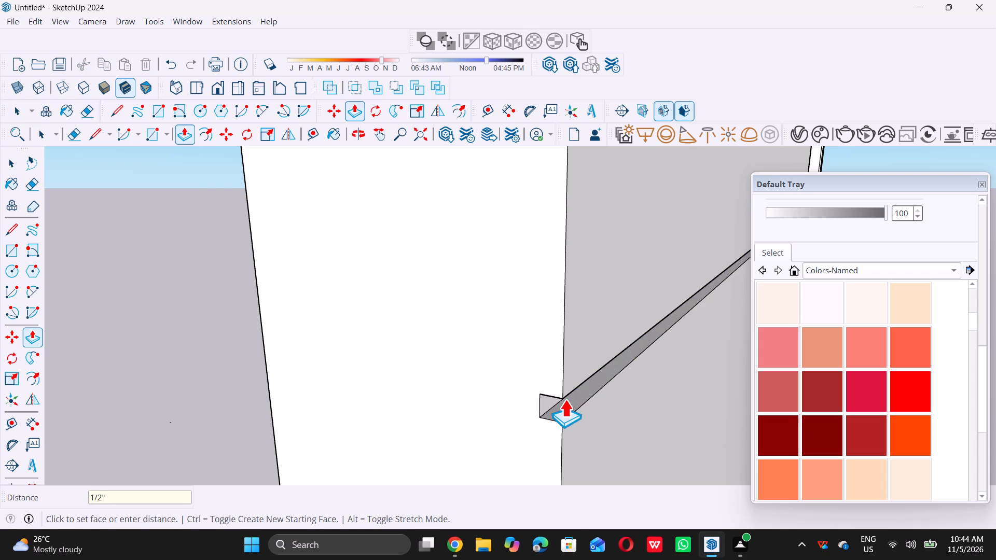
pyautogui.press('space')
# Push the topmost band on the same wide wall face inward 0.5".
pyautogui.scroll(-20, 565, 399)
pyautogui.scroll(-5, 565, 399)
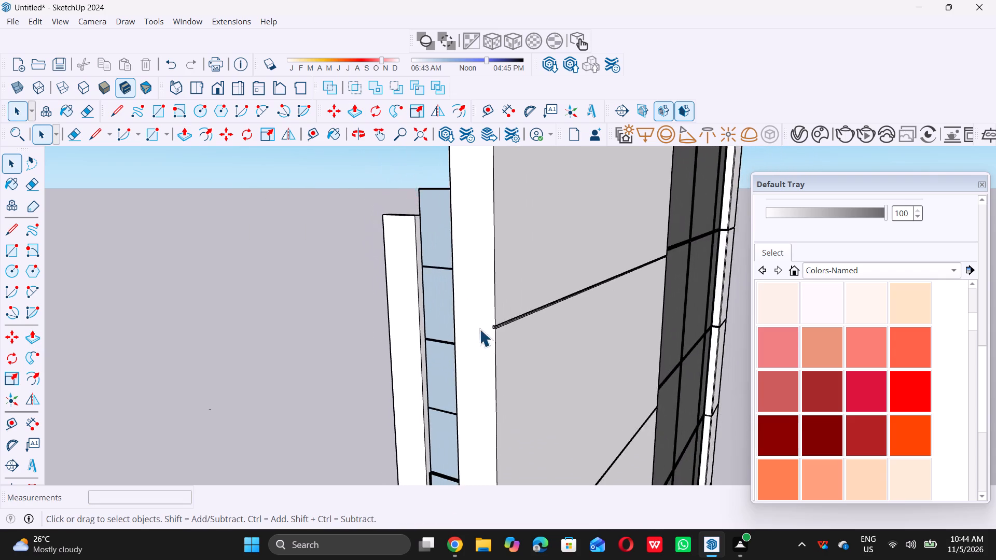
pyautogui.scroll(-20, 479, 329)
pyautogui.scroll(-1, 479, 329)
pyautogui.scroll(5, 530, 314)
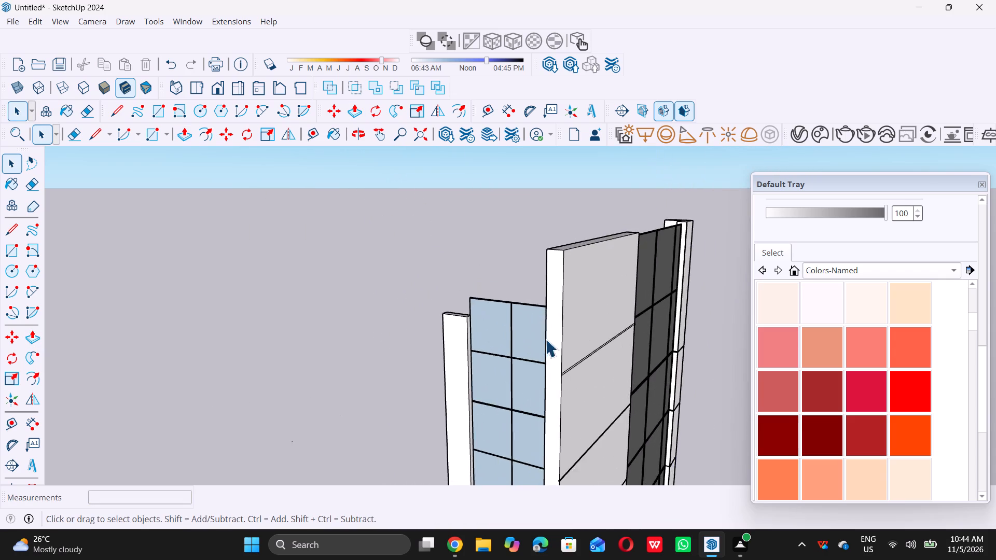
pyautogui.scroll(6, 549, 344)
pyautogui.scroll(18, 569, 383)
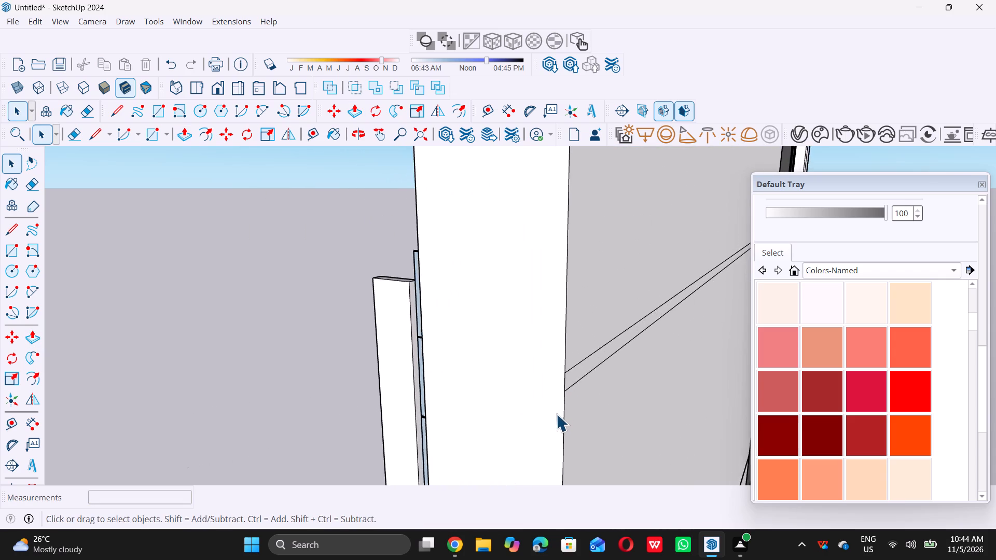
pyautogui.scroll(7, 556, 414)
pyautogui.click(599, 327)
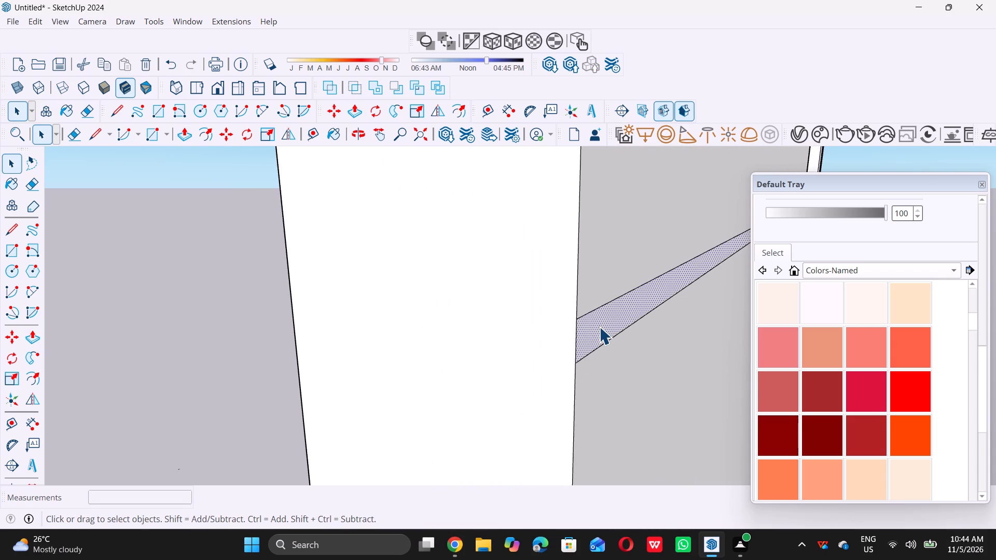
pyautogui.press('p')
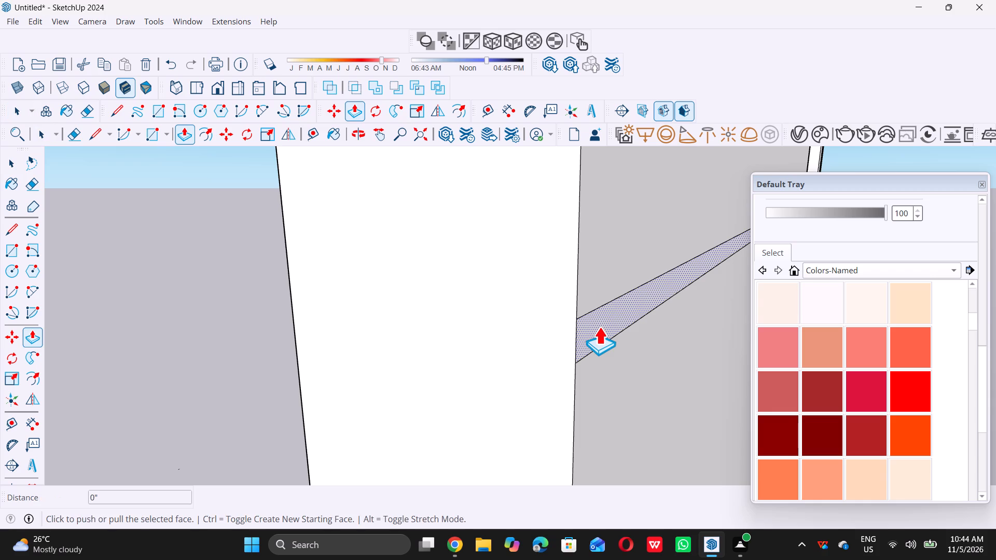
pyautogui.tripleClick(599, 327)
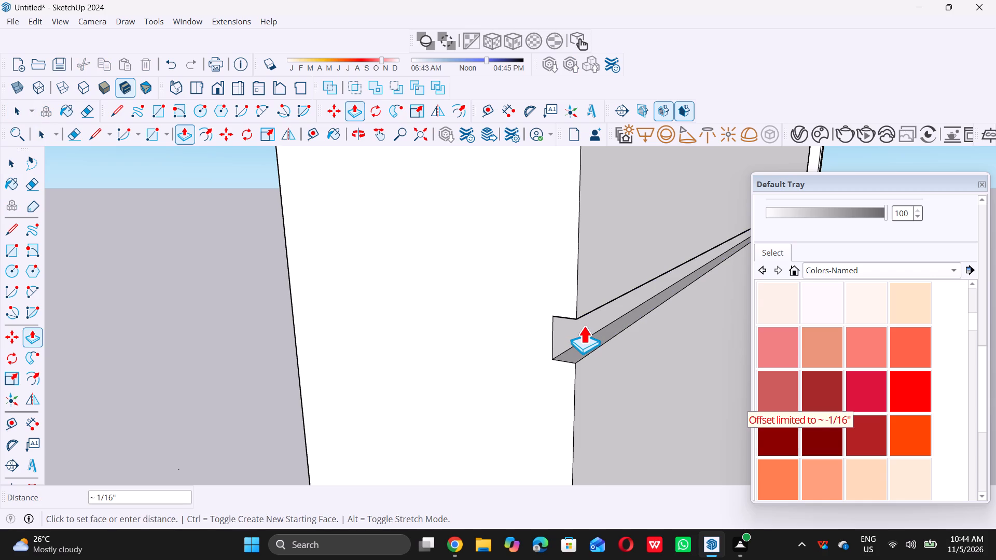
pyautogui.write('0.5')
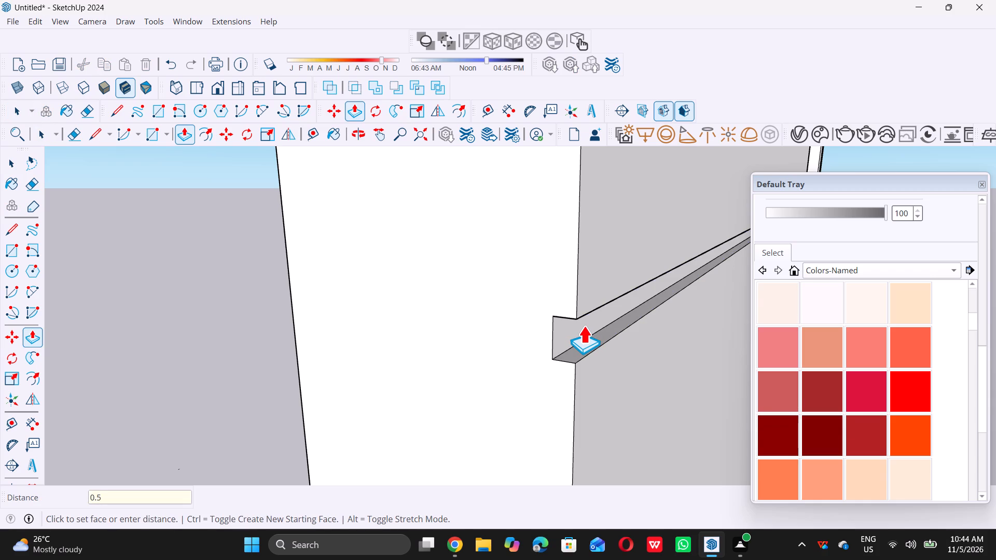
pyautogui.hotkey('shift', '"')
pyautogui.press('Return')
pyautogui.press('space')
# Draw two parallel lines, each about 4 3/4" long, from the glazing's topmost intermediate rail across the column's side face to its outer front edge.
pyautogui.scroll(-15, 522, 309)
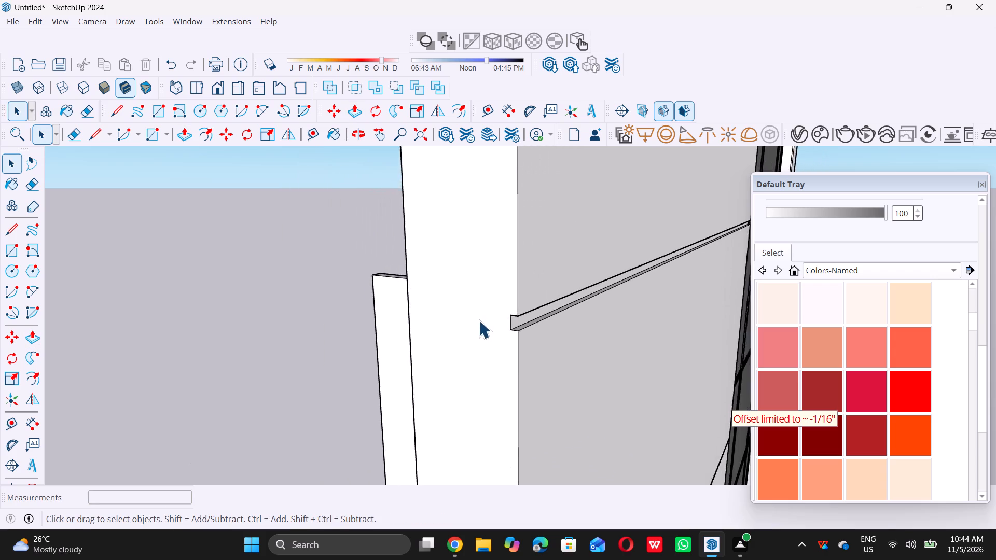
pyautogui.scroll(-20, 479, 320)
pyautogui.scroll(-16, 479, 320)
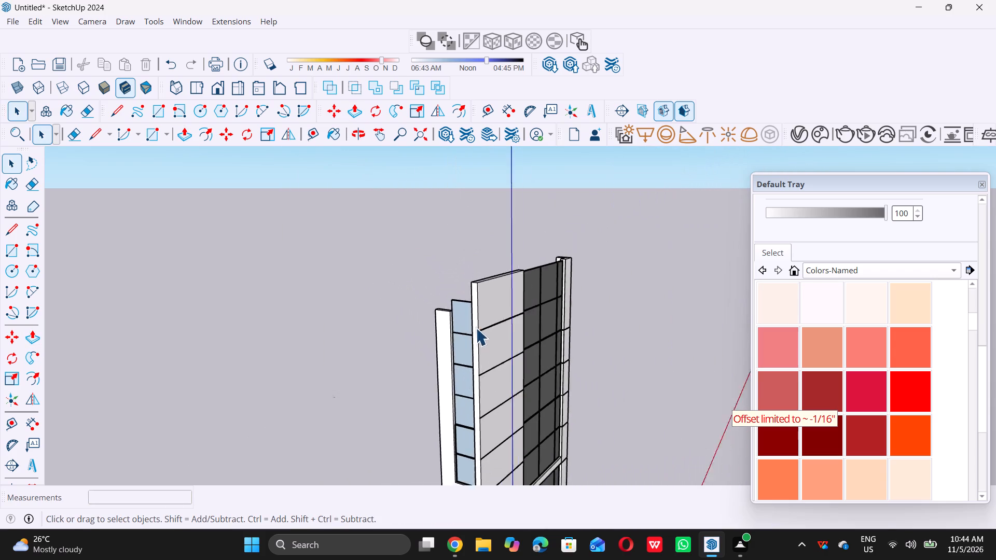
pyautogui.scroll(-1, 476, 328)
pyautogui.scroll(-1, 546, 319)
pyautogui.moveTo(575, 332); pyautogui.dragTo(300, 337, button='middle')
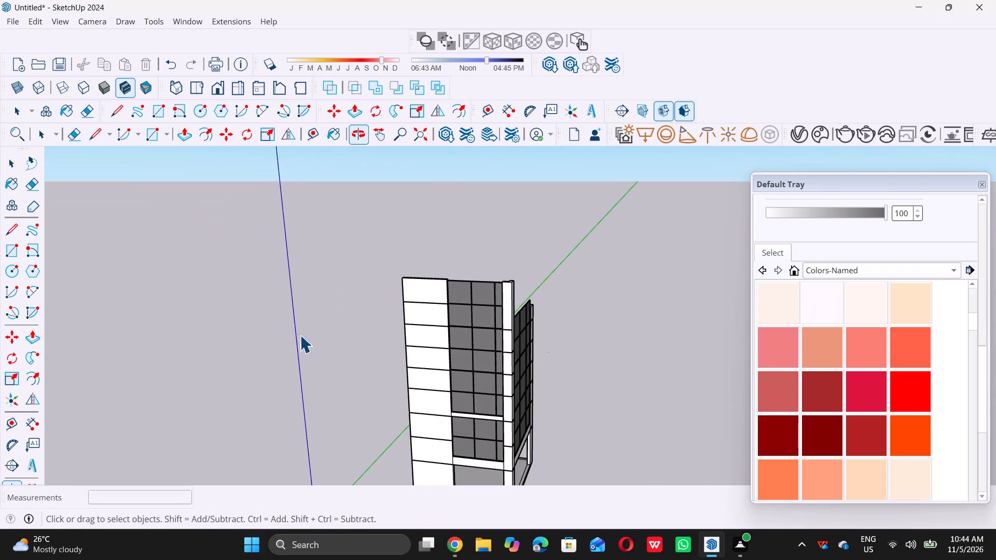
pyautogui.moveTo(423, 349); pyautogui.dragTo(542, 334, button='middle')
pyautogui.scroll(6, 542, 305)
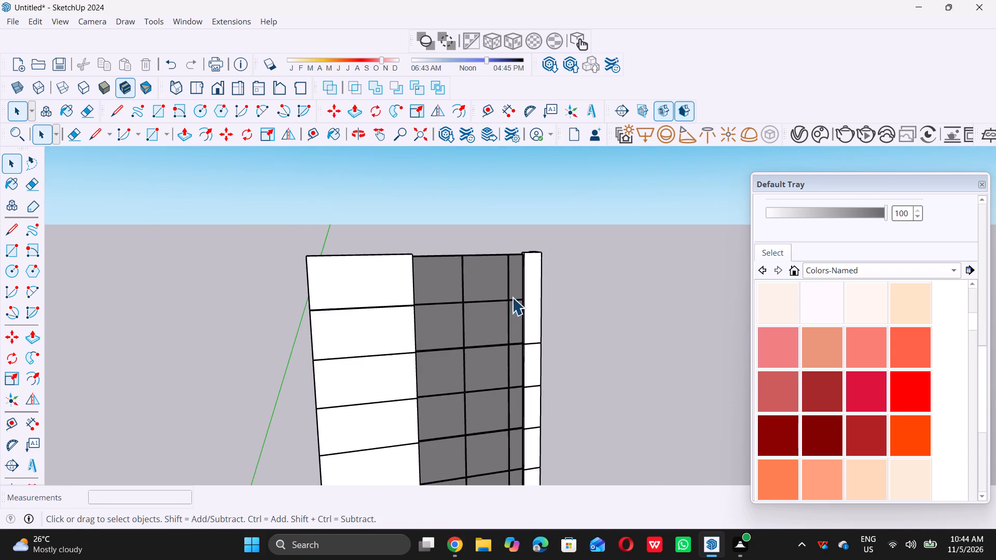
pyautogui.scroll(20, 510, 295)
pyautogui.scroll(5, 545, 302)
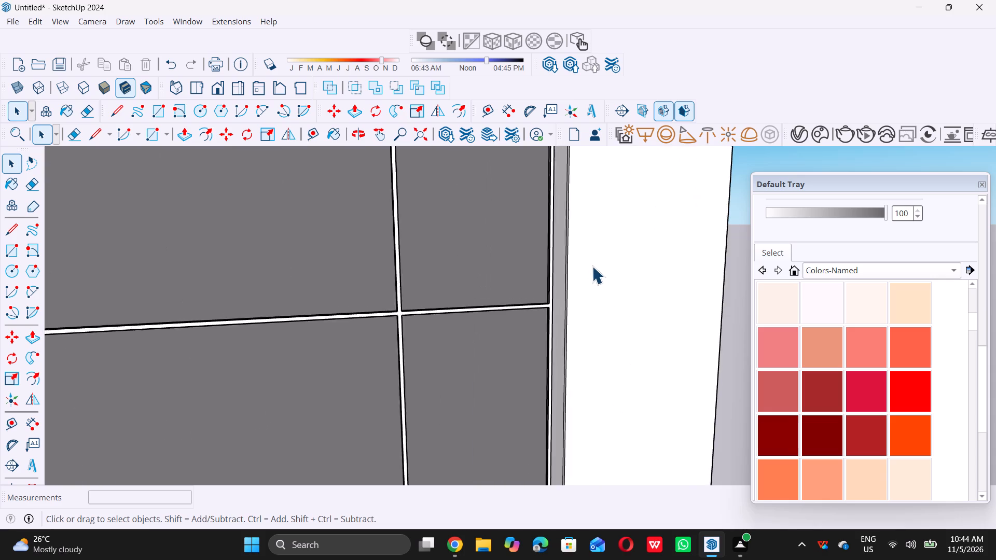
pyautogui.scroll(7, 591, 270)
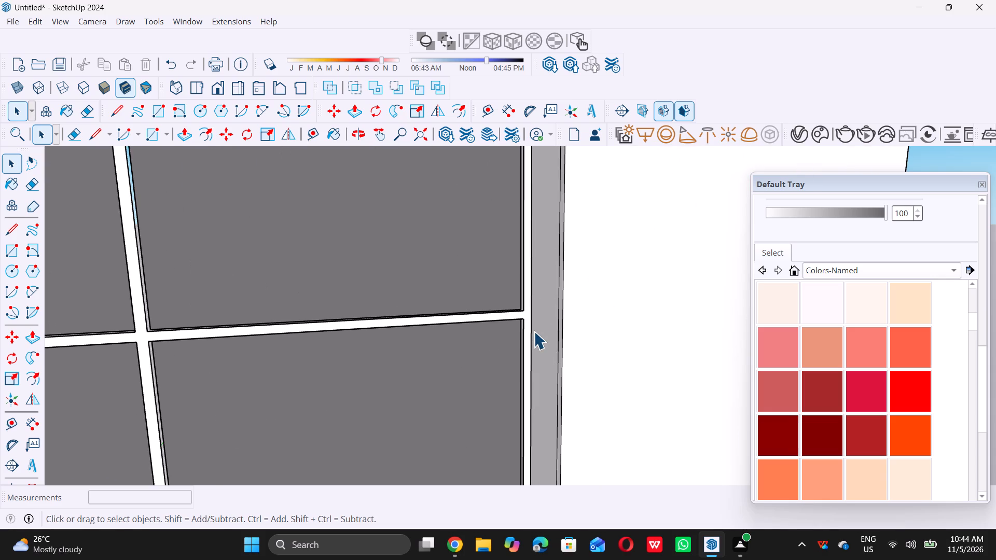
pyautogui.press('l')
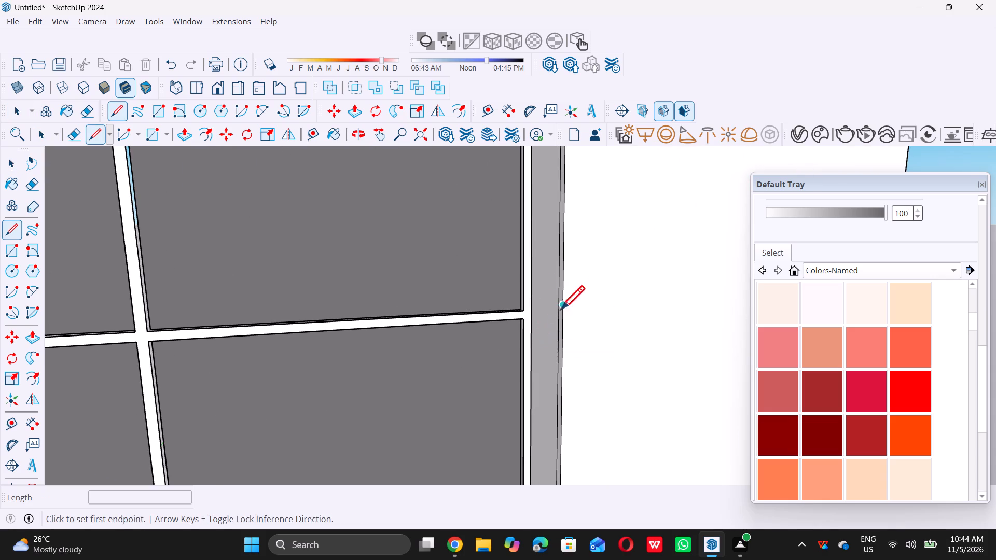
pyautogui.scroll(14, 503, 306)
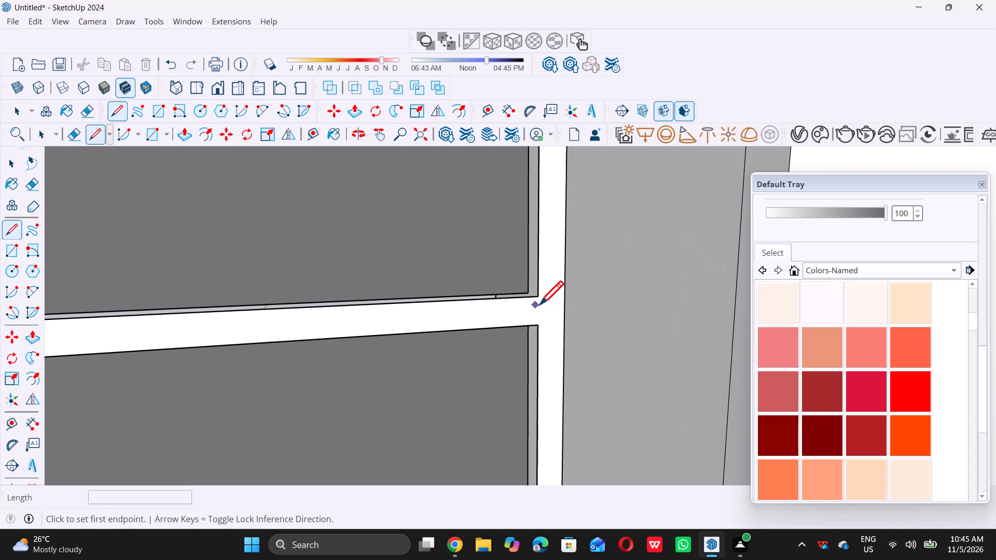
pyautogui.click(564, 291)
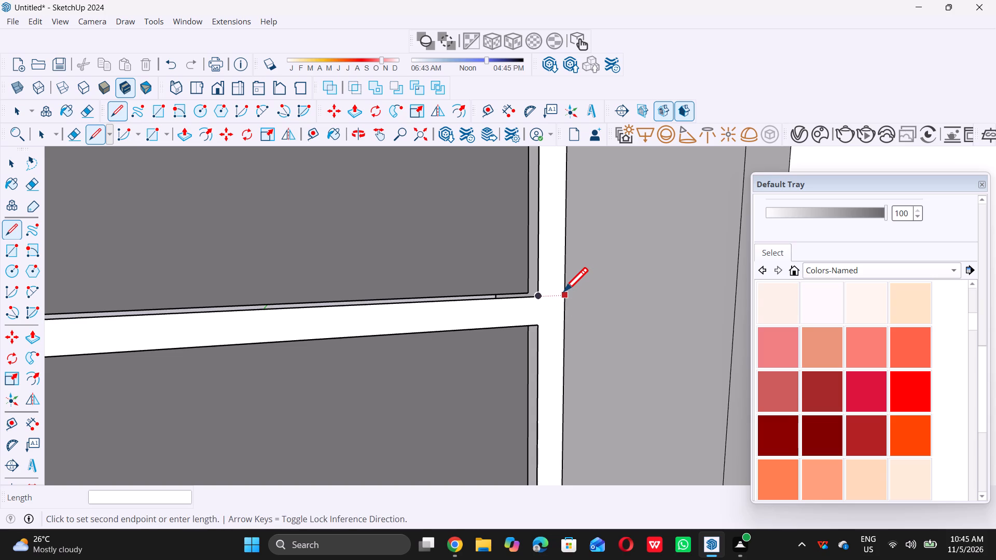
pyautogui.scroll(-6, 561, 291)
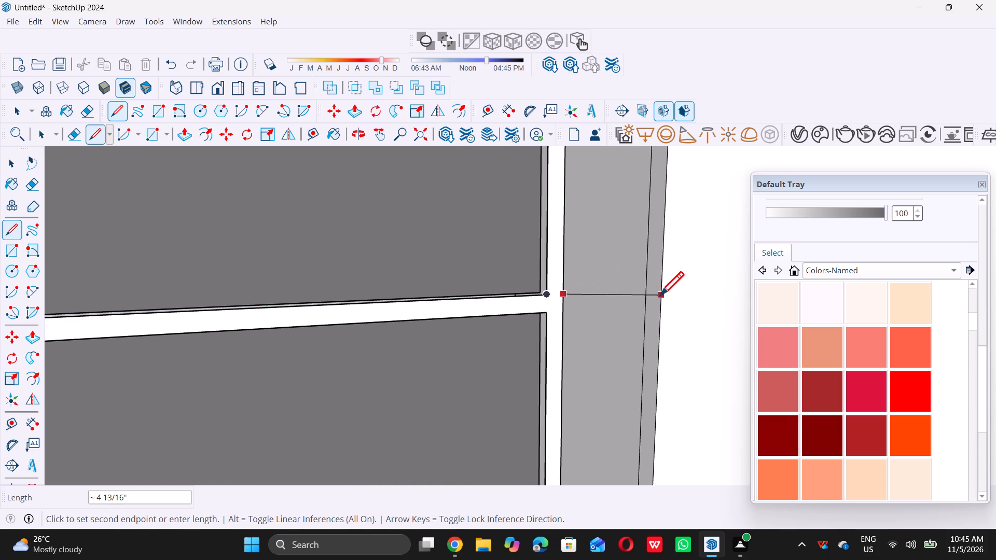
pyautogui.click(662, 321)
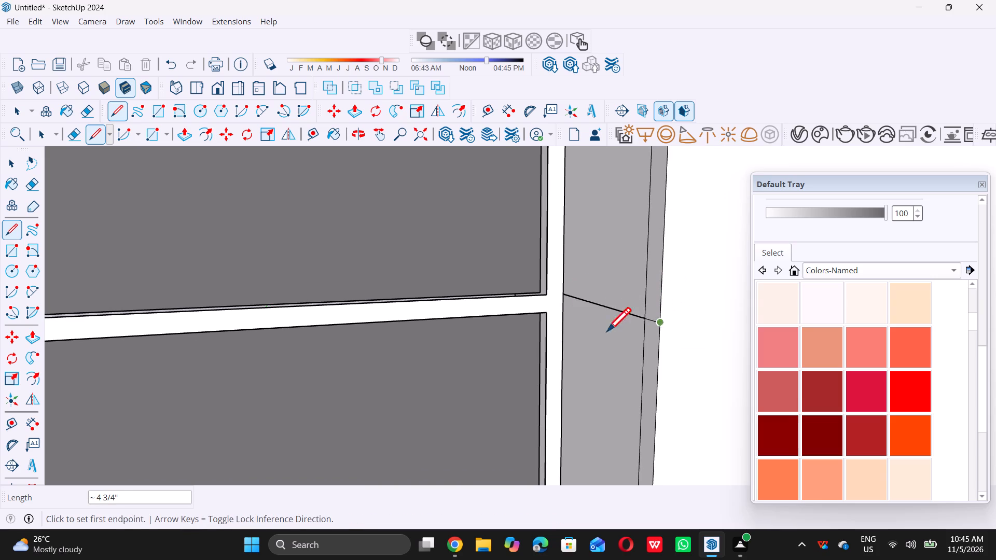
pyautogui.scroll(5, 524, 296)
pyautogui.scroll(7, 565, 315)
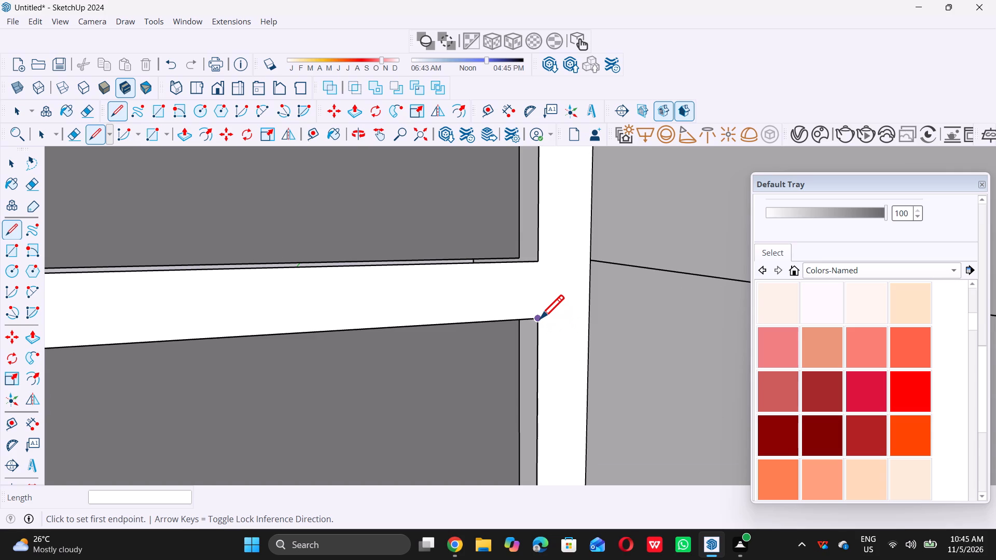
pyautogui.click(590, 315)
pyautogui.scroll(-16, 590, 315)
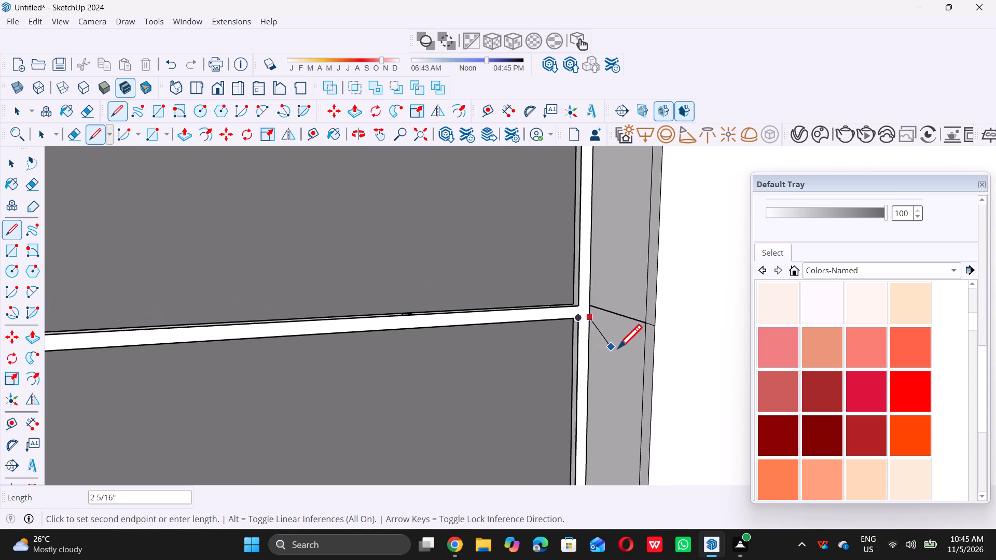
pyautogui.click(655, 340)
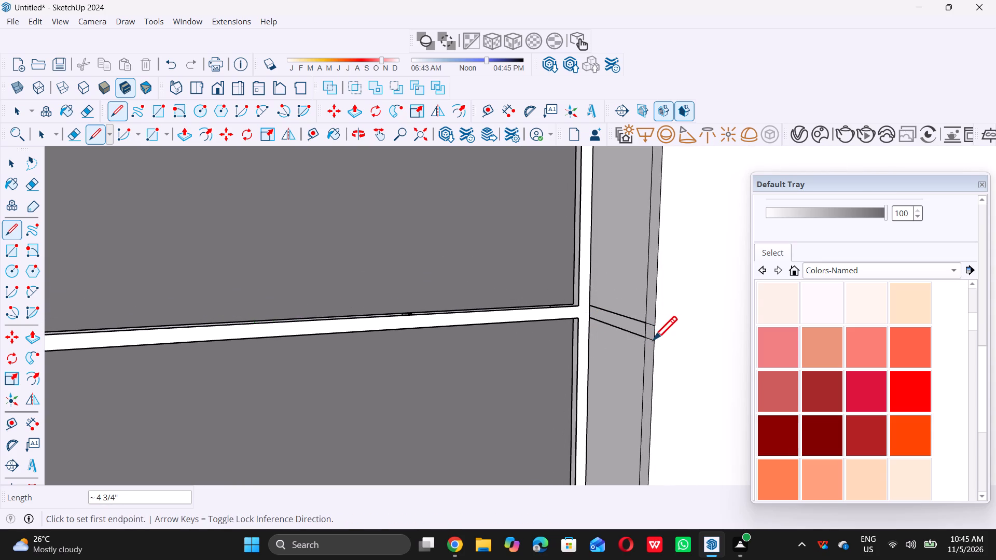
# Continue the topmost pair of lines from the column's side face across its wide front face to the far edge, each about 2' long.
pyautogui.scroll(-8, 622, 347)
pyautogui.scroll(-5, 573, 395)
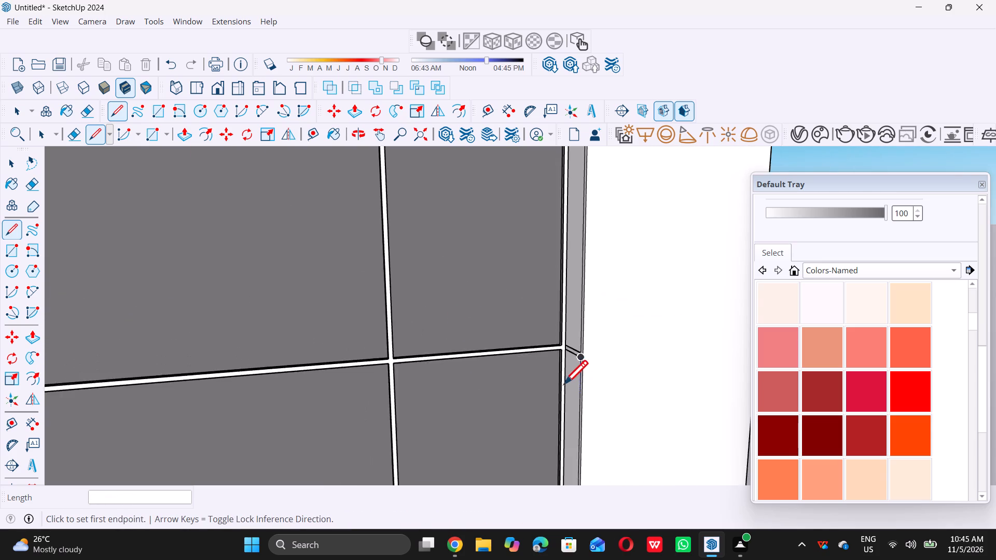
pyautogui.scroll(12, 589, 354)
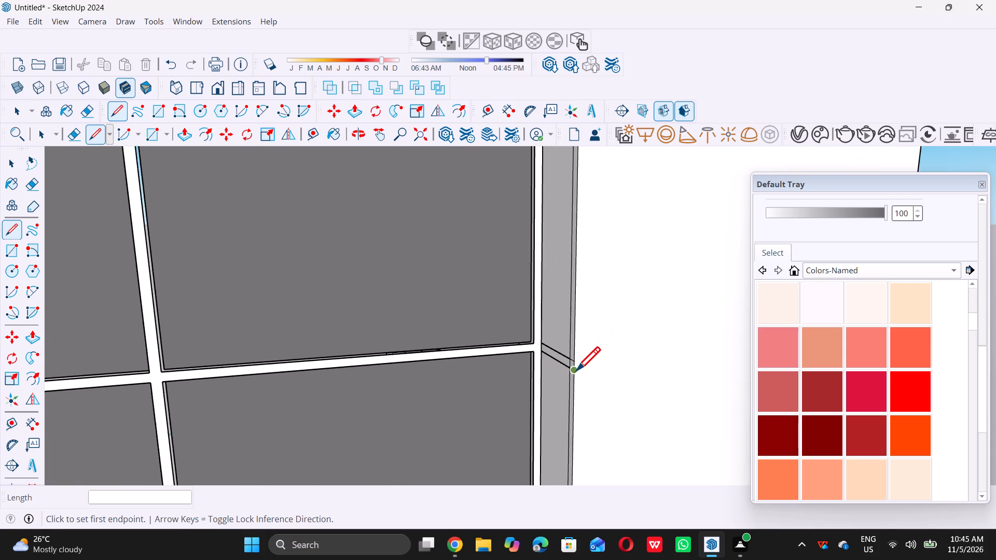
pyautogui.scroll(3, 576, 370)
pyautogui.click(576, 366)
pyautogui.scroll(-17, 576, 366)
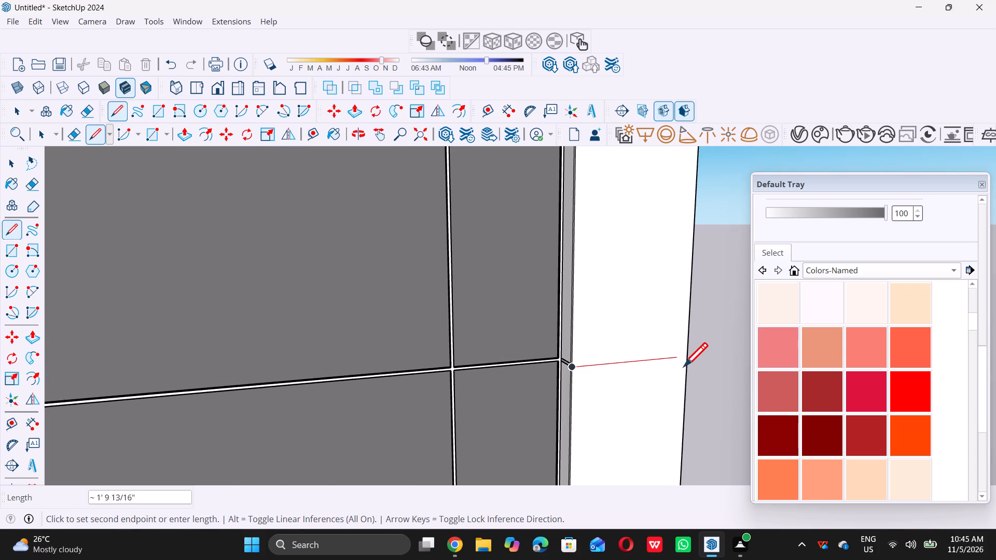
pyautogui.doubleClick(691, 360)
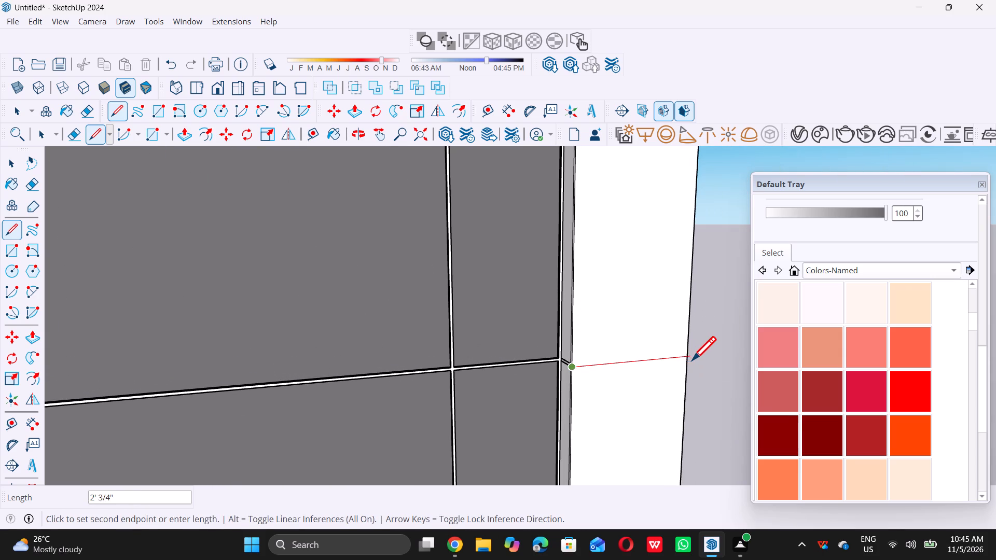
pyautogui.scroll(6, 555, 345)
pyautogui.scroll(5, 586, 376)
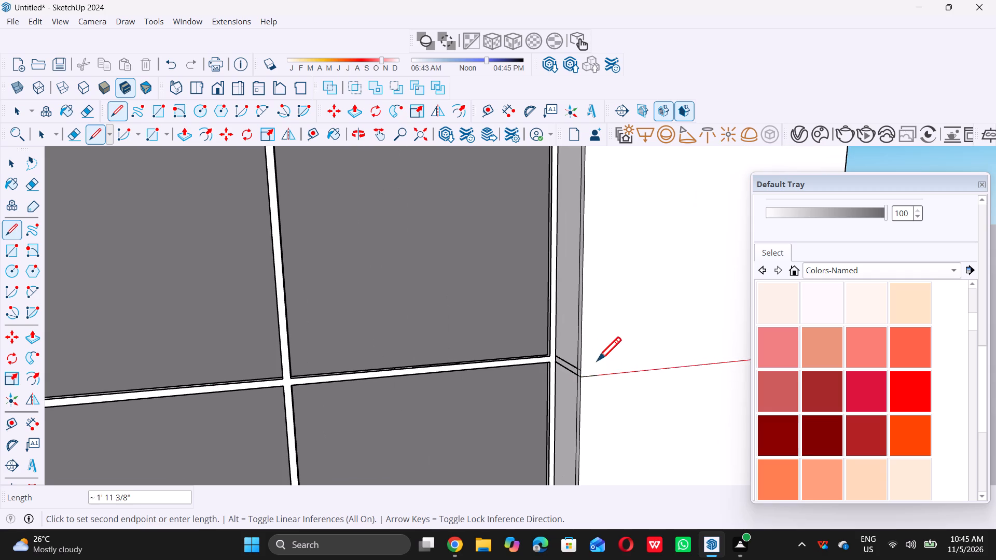
pyautogui.press('space')
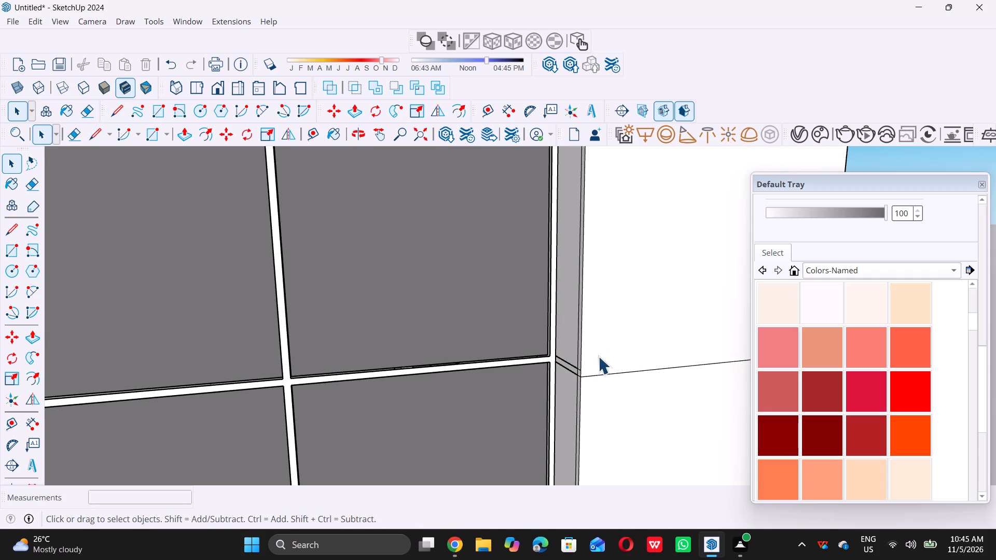
pyautogui.press('l')
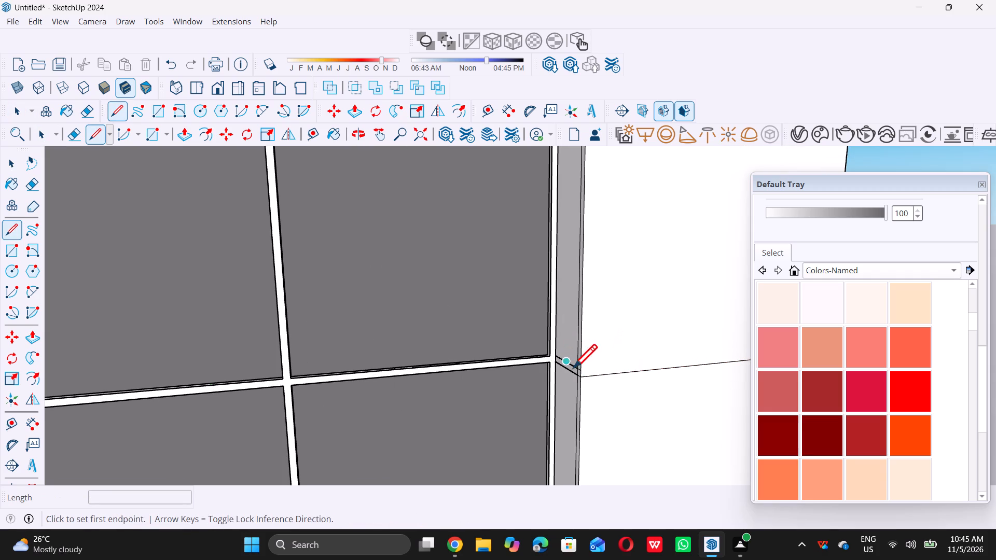
pyautogui.click(584, 370)
pyautogui.scroll(-2, 585, 370)
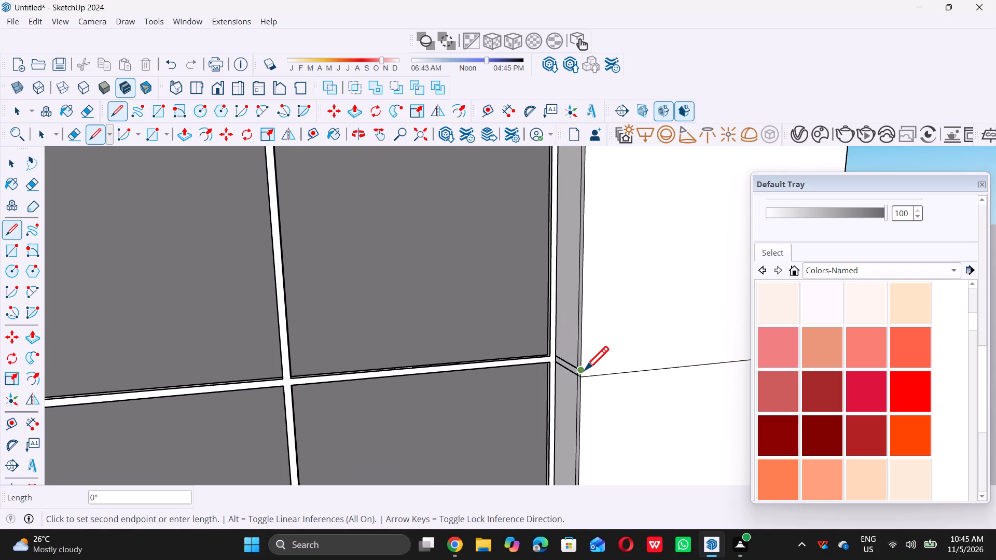
pyautogui.scroll(-10, 585, 370)
pyautogui.scroll(6, 674, 359)
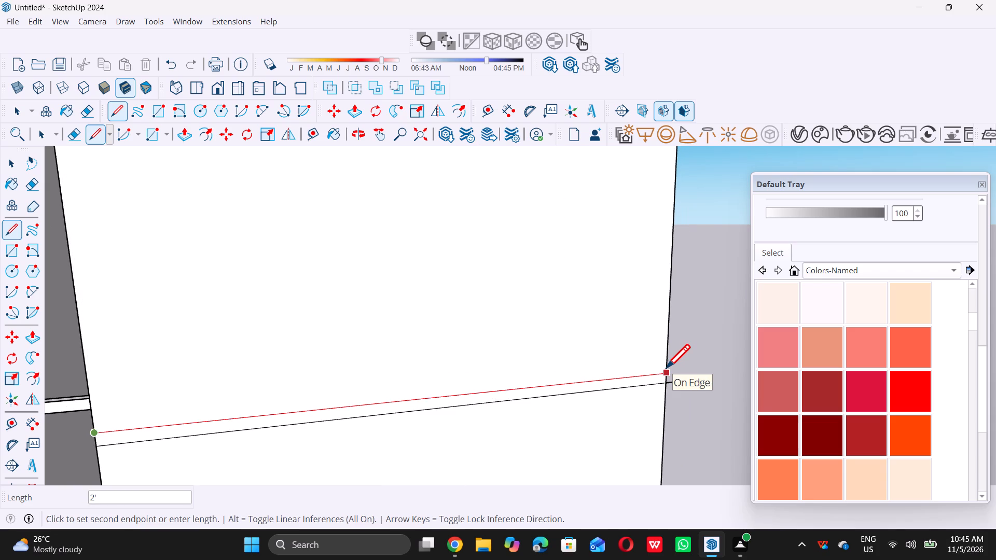
pyautogui.click(667, 368)
# Erase the short piece of the lower line that overshoots the column's far front corner.
pyautogui.moveTo(678, 398); pyautogui.dragTo(494, 392, button='middle')
pyautogui.middleClick(492, 390)
pyautogui.scroll(-3, 488, 387)
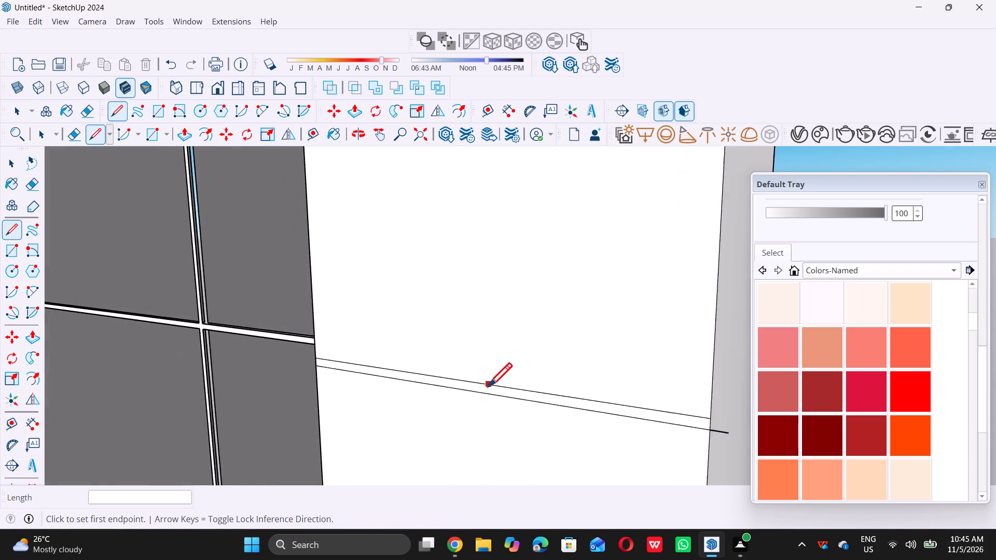
pyautogui.scroll(-5, 488, 386)
pyautogui.press('space')
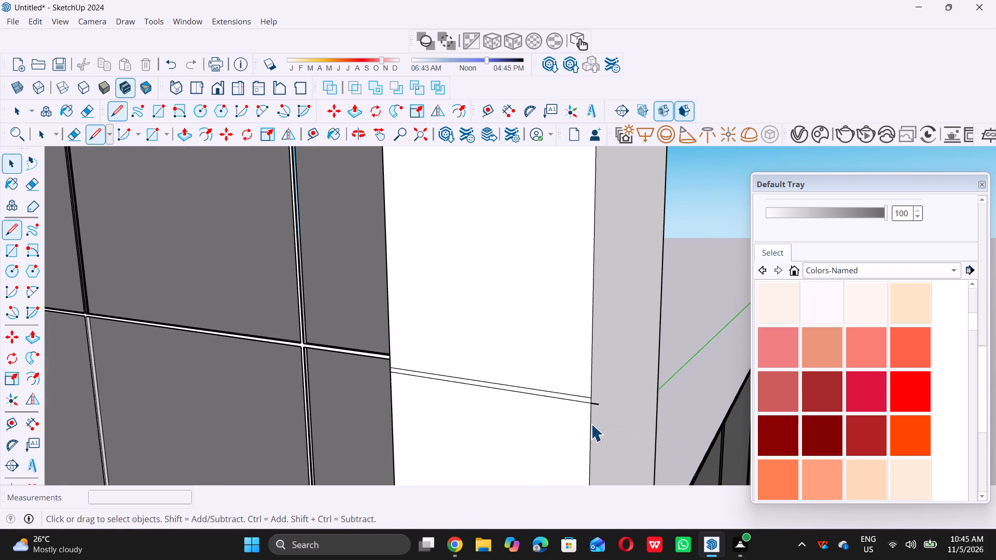
pyautogui.press('e')
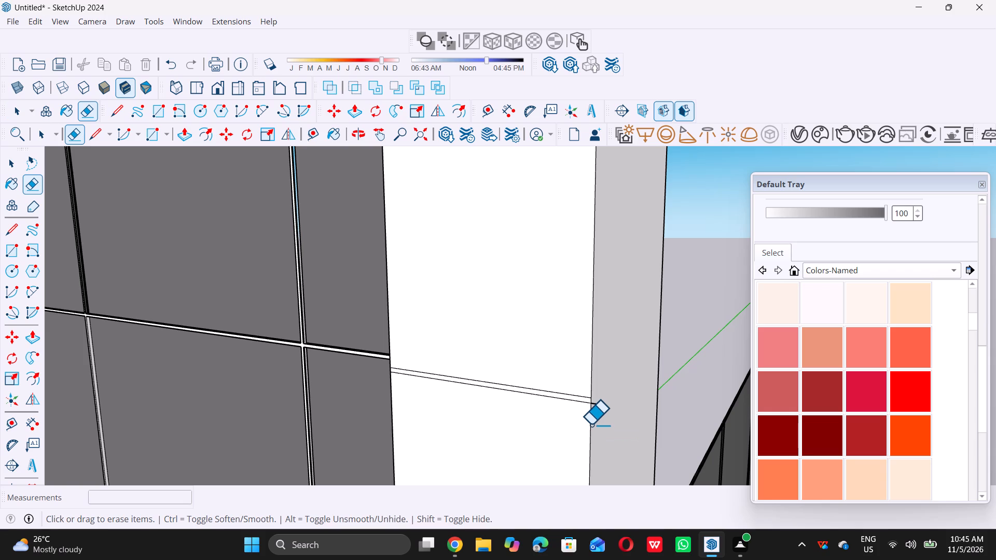
pyautogui.scroll(10, 588, 398)
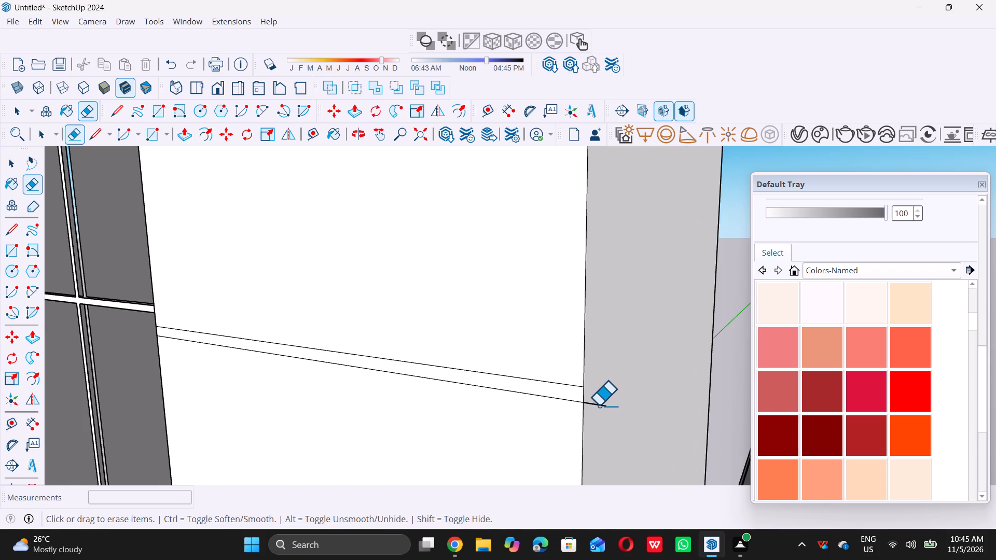
pyautogui.click(599, 405)
pyautogui.press('space')
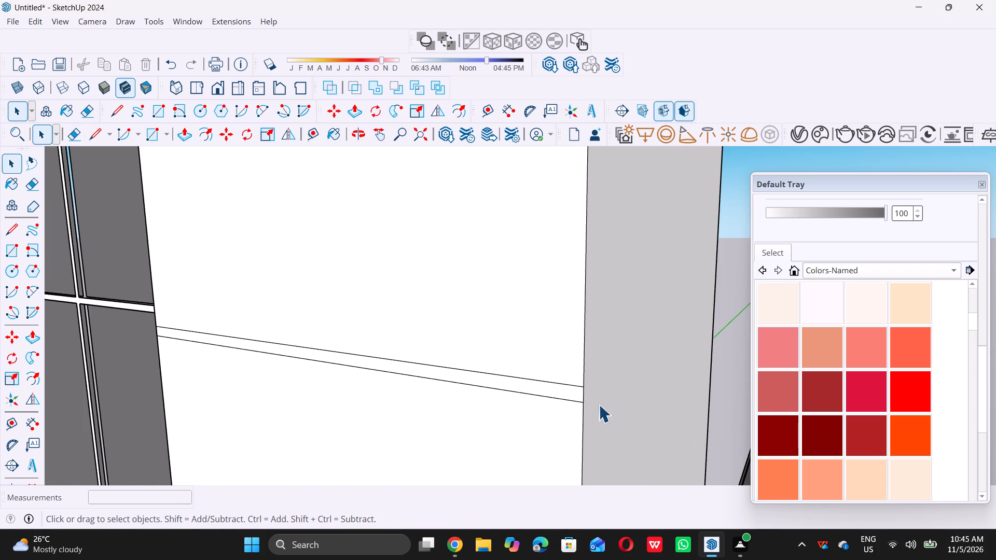
# Continue both topmost lines around the corner across the column's outer side face to its back edge, each about 2' long.
pyautogui.write('l')
pyautogui.scroll(-6, 599, 404)
pyautogui.moveTo(586, 374); pyautogui.dragTo(566, 370, button='middle')
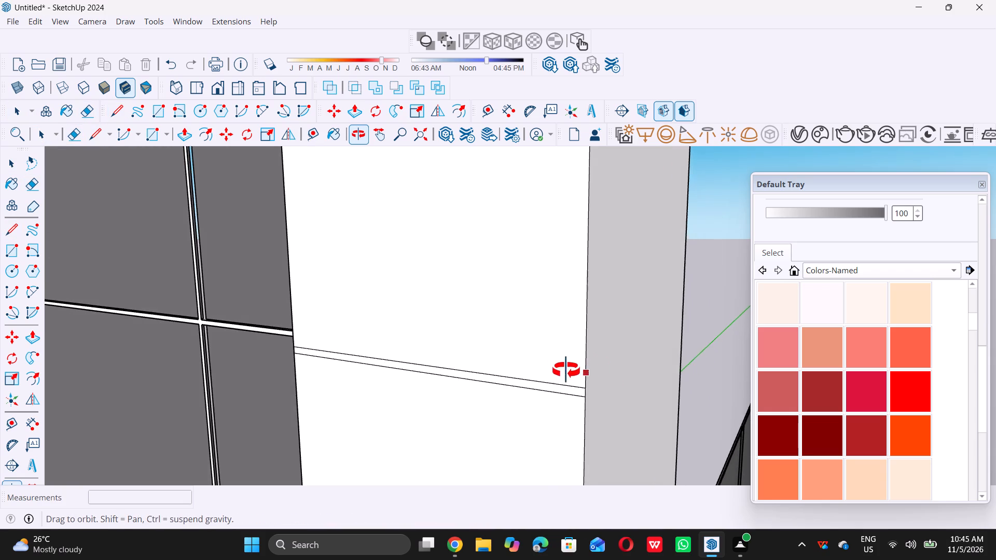
pyautogui.moveTo(566, 370); pyautogui.dragTo(547, 372, button='middle')
pyautogui.scroll(2, 571, 392)
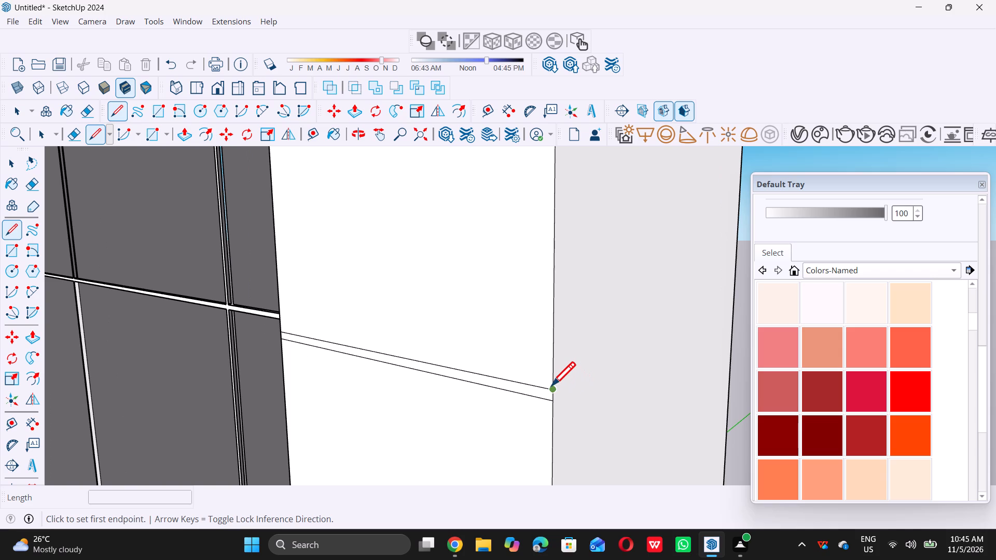
pyautogui.click(557, 387)
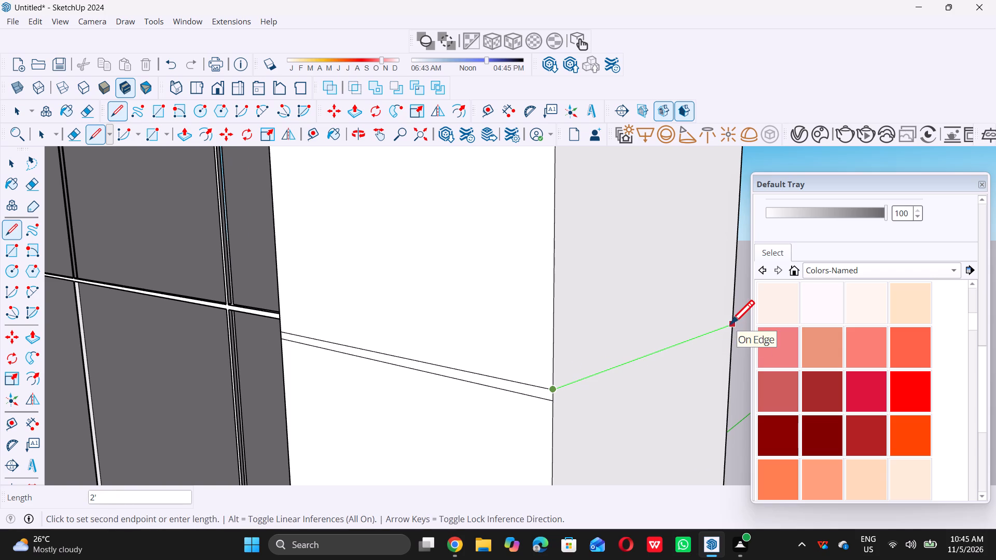
pyautogui.click(730, 324)
pyautogui.scroll(5, 581, 391)
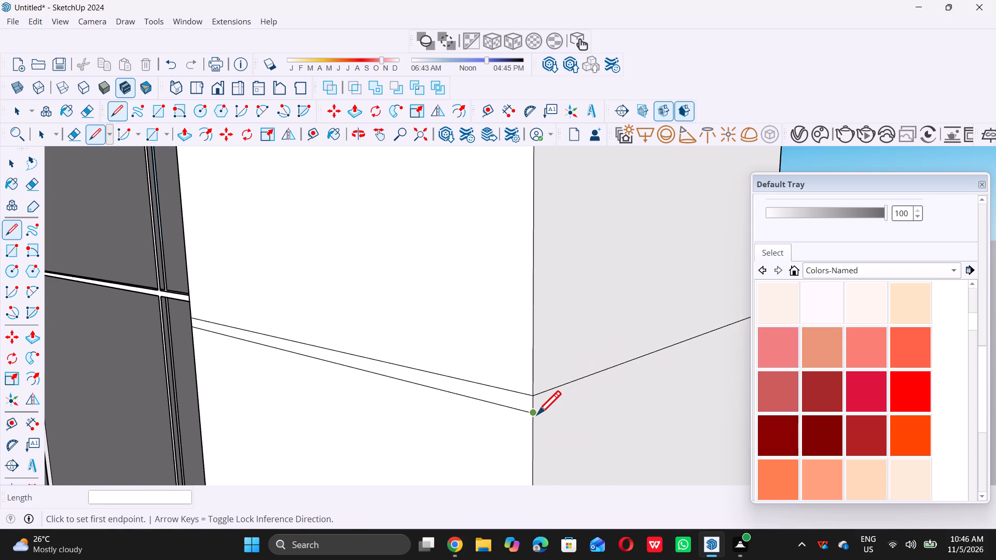
pyautogui.click(537, 411)
pyautogui.scroll(-8, 537, 411)
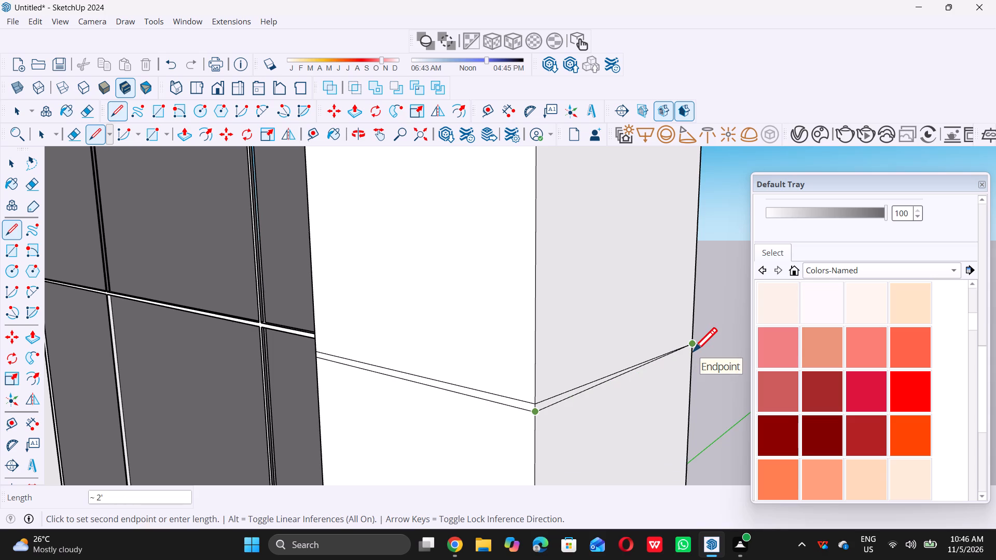
pyautogui.click(694, 354)
pyautogui.press('space')
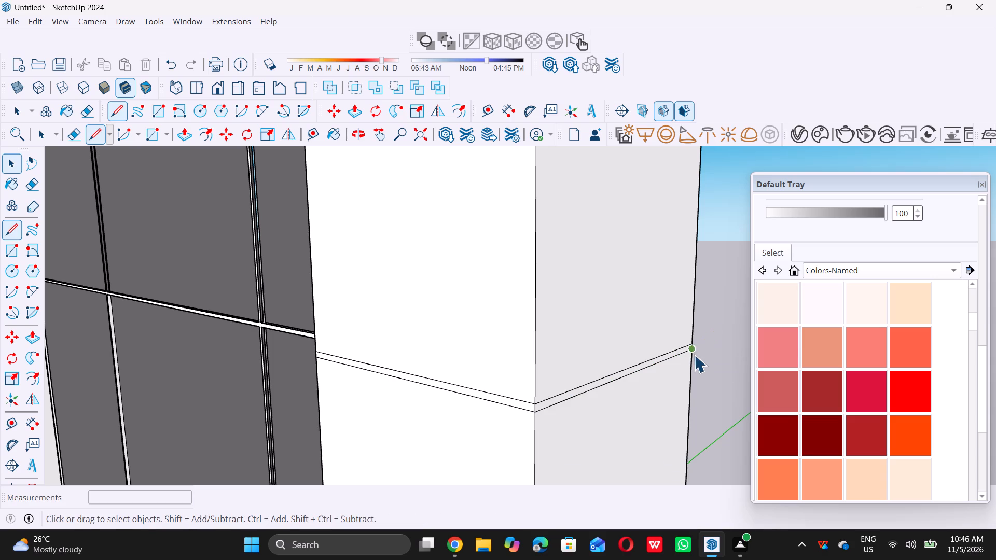
# Draw two parallel lines about 1' 11 7/16" long across the column's outer side face, from the end of the second-highest band's recess to the back edge.
pyautogui.scroll(-16, 694, 355)
pyautogui.moveTo(589, 339); pyautogui.dragTo(591, 345, button='middle')
pyautogui.scroll(-9, 551, 320)
pyautogui.moveTo(537, 363); pyautogui.dragTo(536, 363, button='middle')
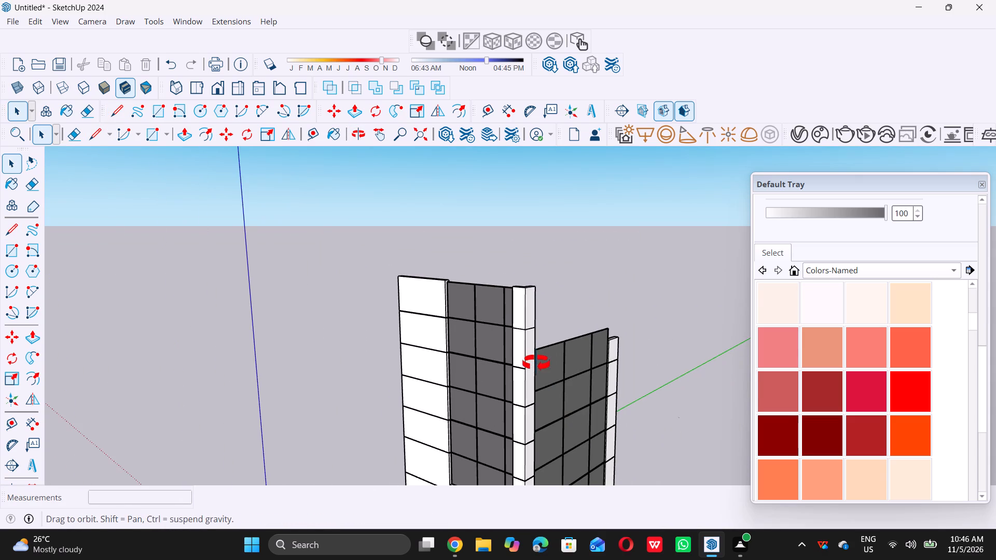
pyautogui.moveTo(536, 363); pyautogui.dragTo(491, 362, button='middle')
pyautogui.scroll(5, 518, 395)
pyautogui.scroll(7, 509, 349)
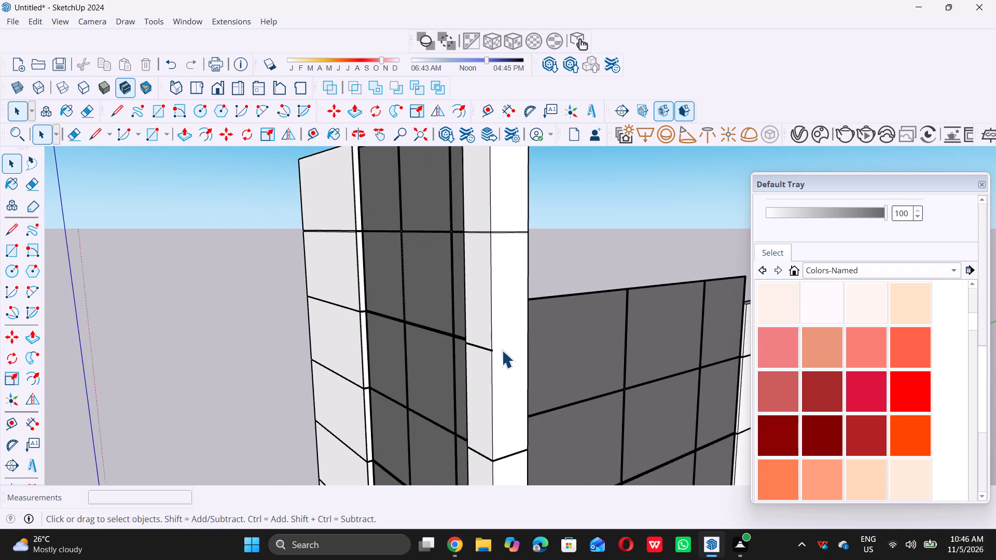
pyautogui.scroll(16, 502, 350)
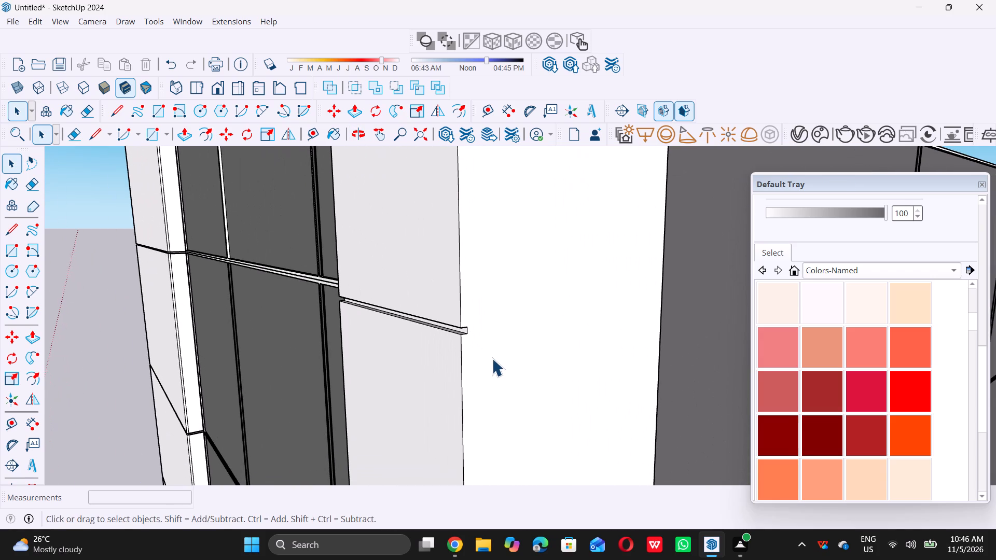
pyautogui.press('l')
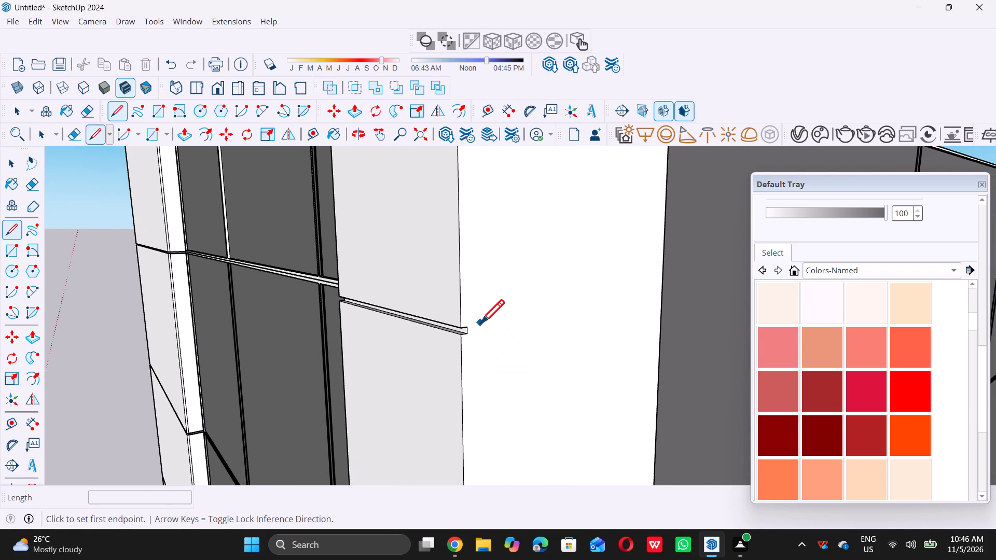
pyautogui.click(470, 326)
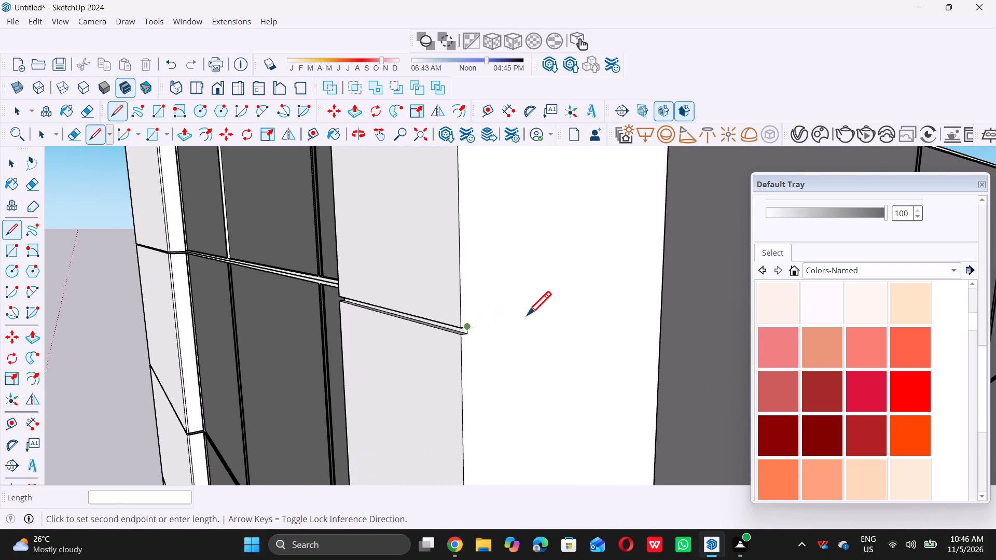
pyautogui.click(665, 299)
pyautogui.scroll(8, 542, 333)
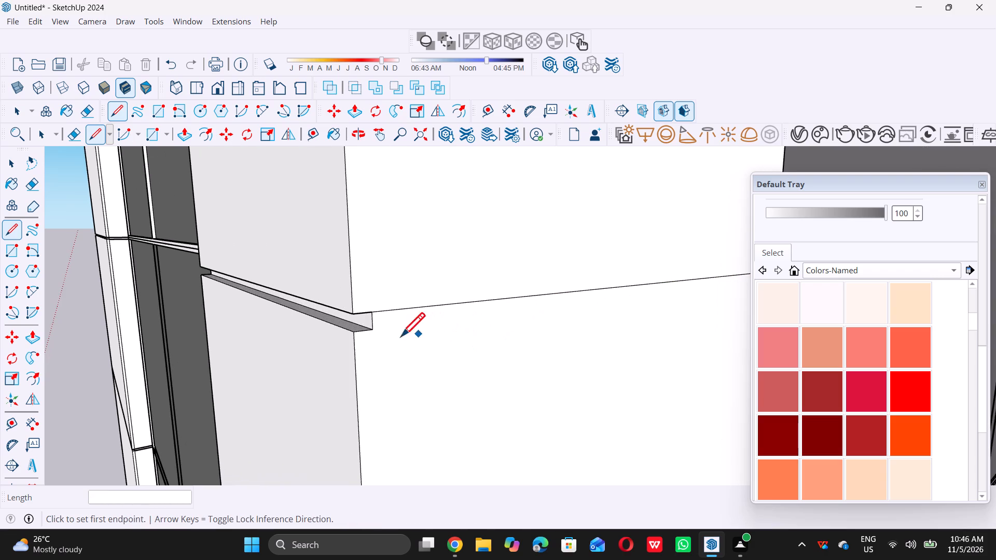
pyautogui.click(376, 332)
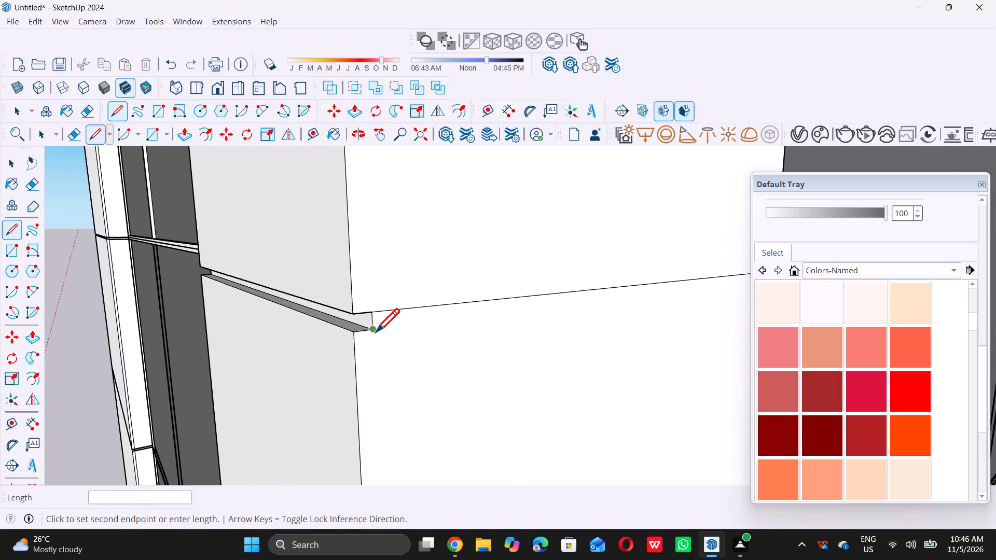
pyautogui.scroll(-4, 376, 332)
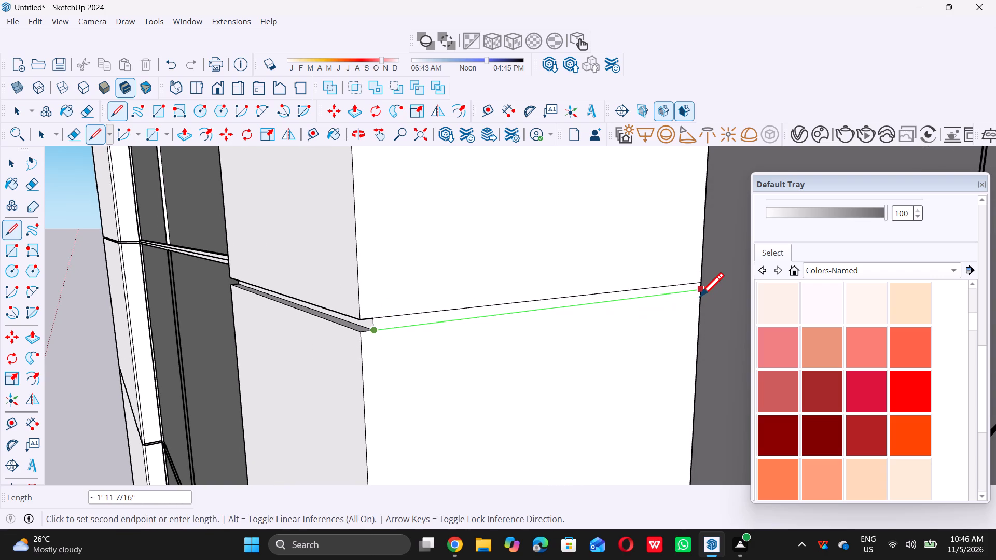
pyautogui.click(700, 296)
pyautogui.press('space')
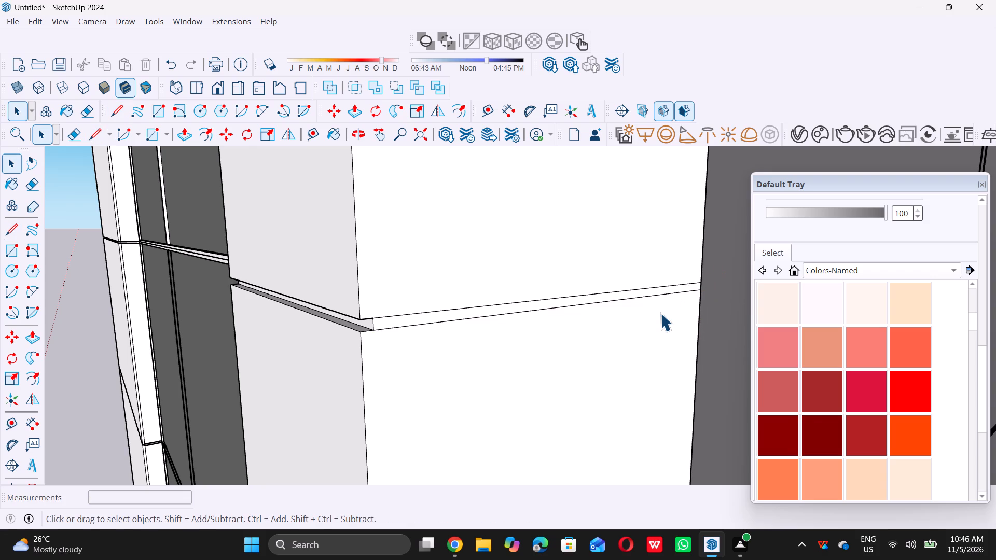
# Push the new second-highest band on the column's outer side face inward 0.5".
pyautogui.press('p')
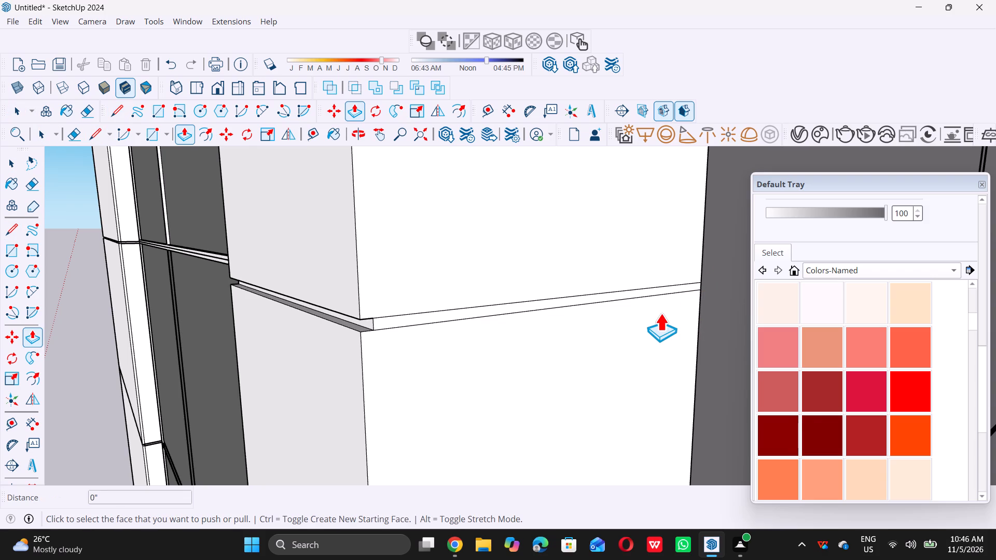
pyautogui.scroll(5, 395, 317)
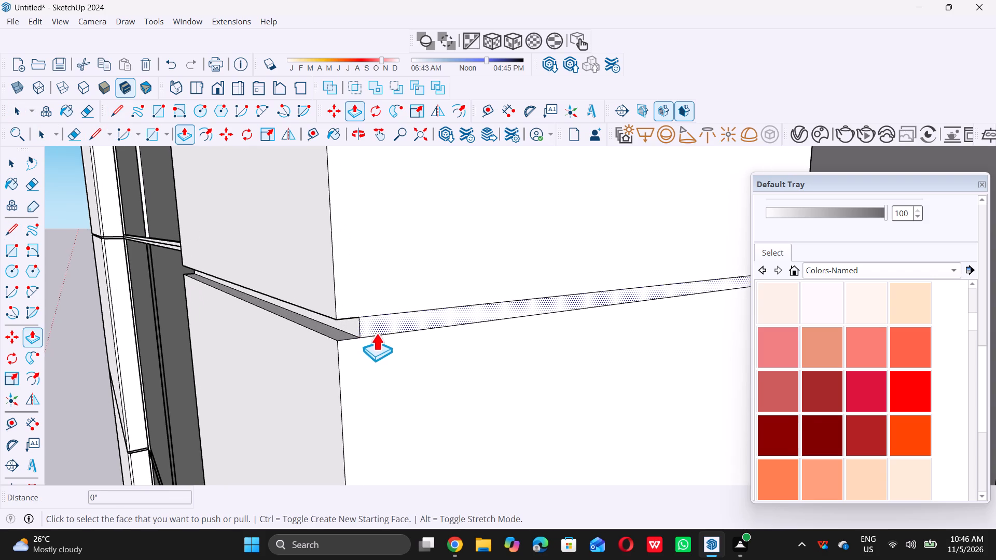
pyautogui.scroll(10, 365, 330)
pyautogui.click(379, 309)
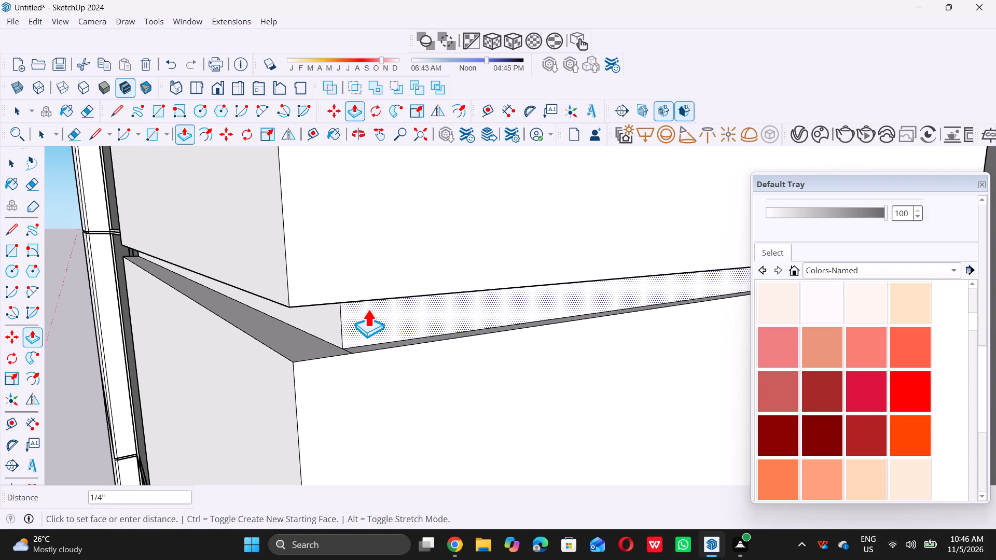
pyautogui.write('0.5')
pyautogui.hotkey('shift', '"')
pyautogui.press('Return')
pyautogui.scroll(-12, 368, 368)
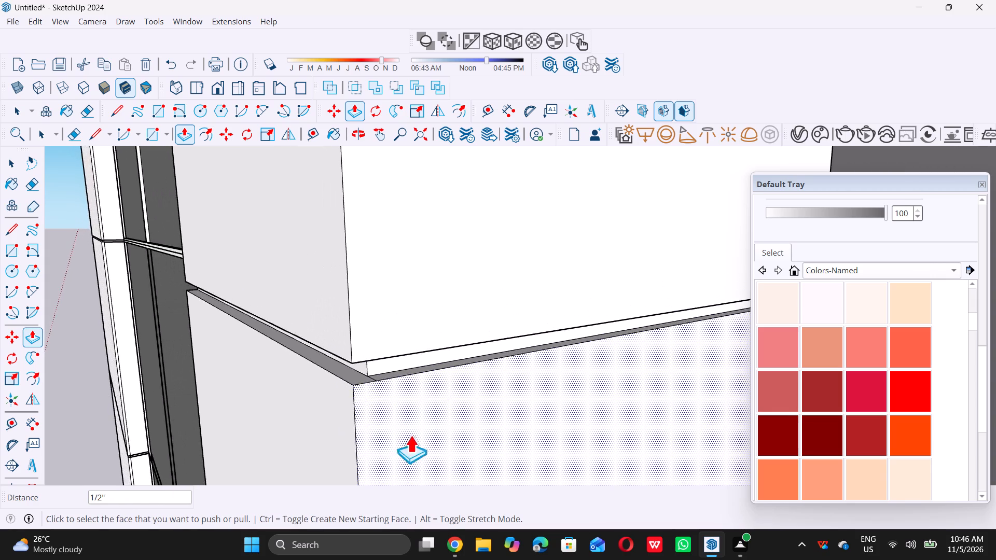
# Push the topmost band on the column's front face inward, beside the narrow glazing.
pyautogui.scroll(-20, 410, 435)
pyautogui.scroll(-6, 410, 435)
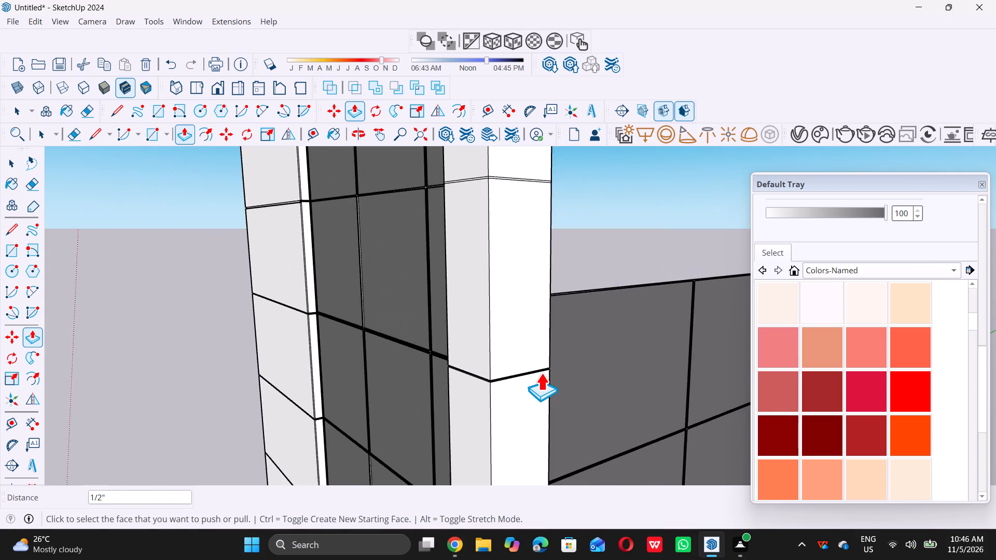
pyautogui.scroll(-11, 543, 372)
pyautogui.scroll(-1, 541, 330)
pyautogui.moveTo(534, 325); pyautogui.dragTo(551, 341, button='middle')
pyautogui.middleClick(551, 341)
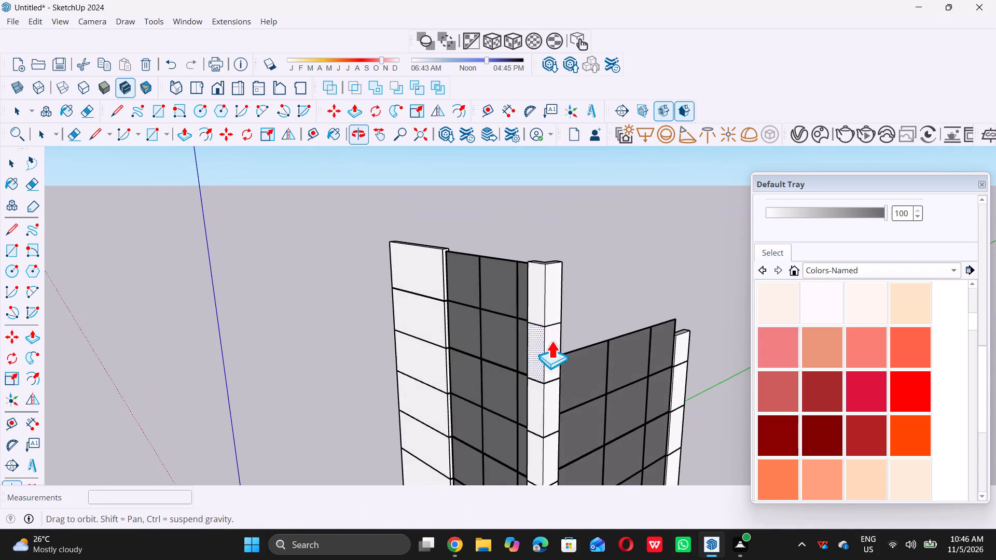
pyautogui.scroll(17, 557, 315)
pyautogui.scroll(6, 522, 321)
pyautogui.scroll(15, 522, 321)
pyautogui.moveTo(501, 363); pyautogui.dragTo(504, 364)
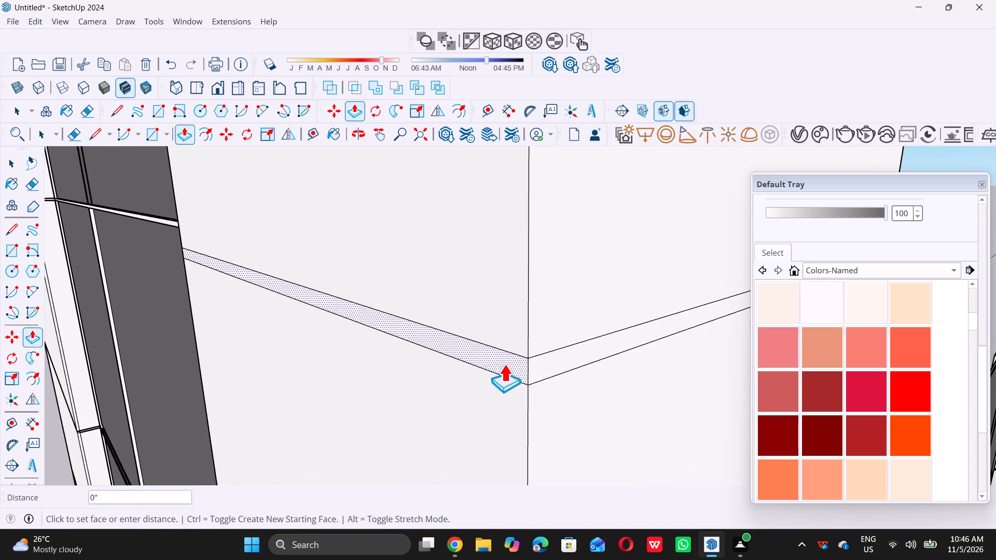
pyautogui.moveTo(504, 364); pyautogui.dragTo(512, 361)
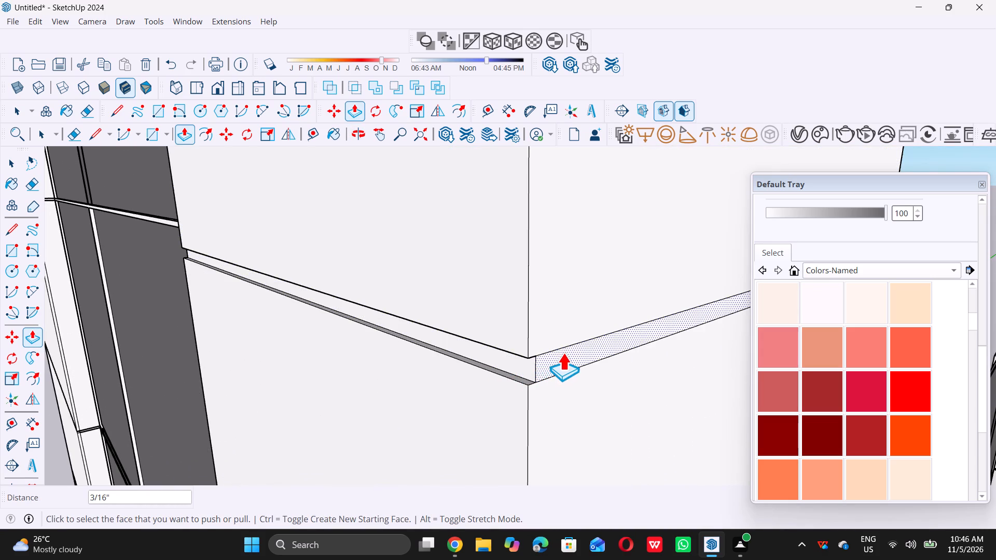
# Push the topmost band on the column's outer side face inward 0.5".
pyautogui.click(562, 353)
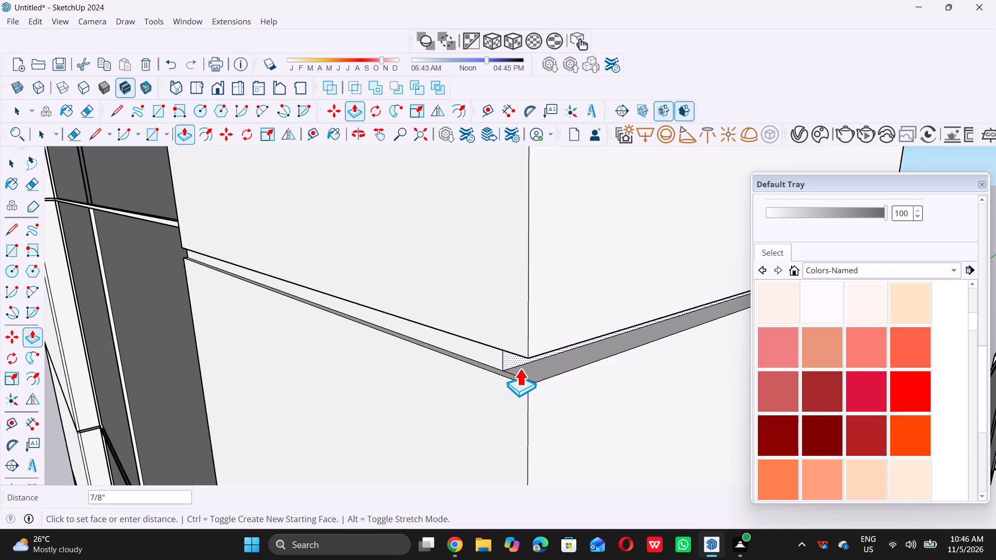
pyautogui.press('0')
pyautogui.press('.')
pyautogui.press('5')
pyautogui.hotkey('shift', '"')
pyautogui.press('Return')
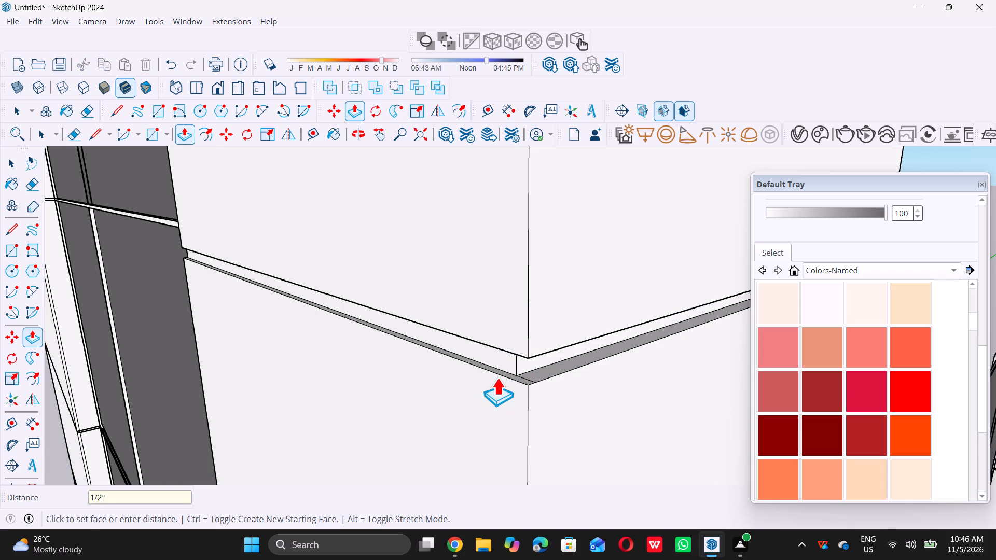
pyautogui.press('space')
# Raise the top face of the lower column at the far end of the wide glazing by 10'.
pyautogui.scroll(-19, 486, 380)
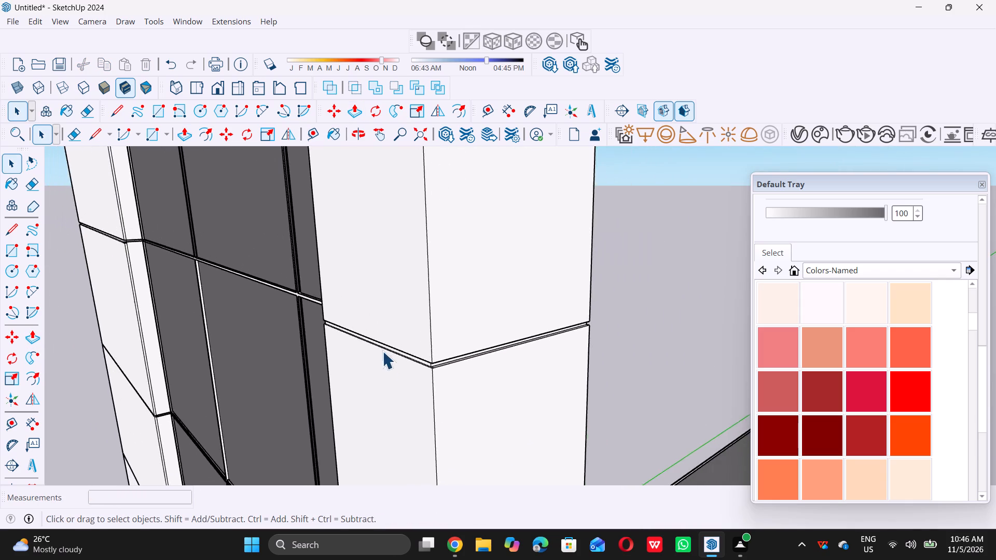
pyautogui.scroll(-20, 382, 351)
pyautogui.scroll(-3, 382, 351)
pyautogui.scroll(-6, 388, 305)
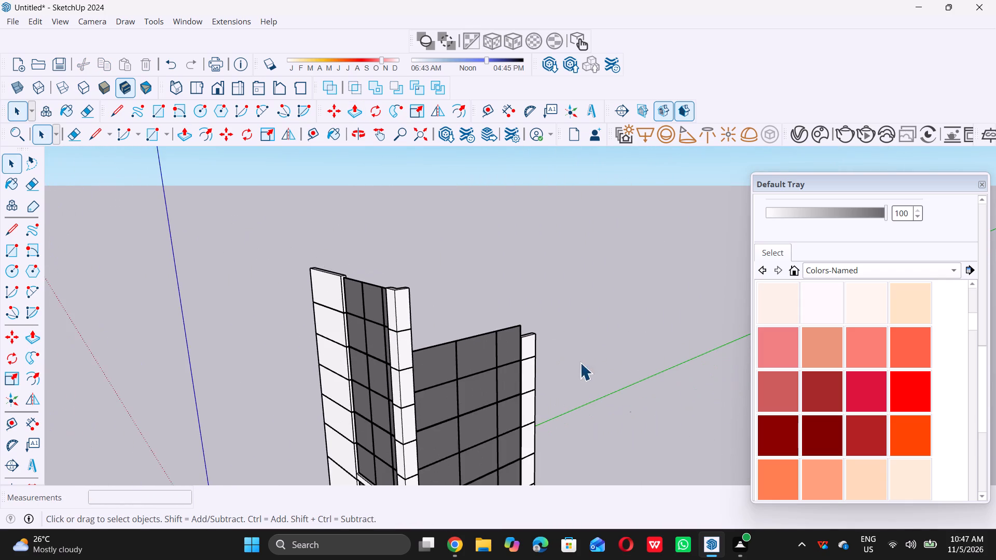
pyautogui.moveTo(580, 362); pyautogui.dragTo(506, 411, button='middle')
pyautogui.scroll(4, 557, 327)
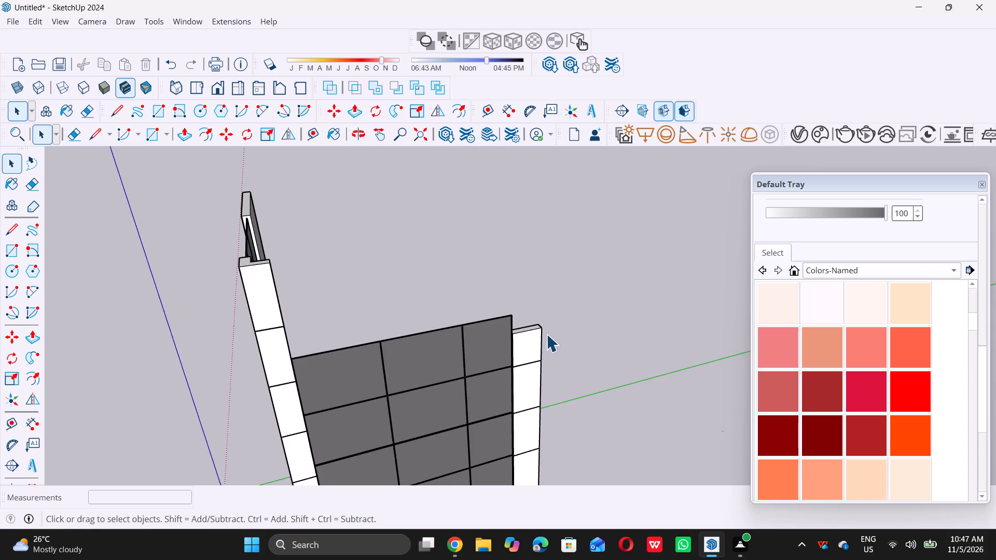
pyautogui.moveTo(546, 335); pyautogui.dragTo(522, 416, button='middle')
pyautogui.scroll(12, 509, 345)
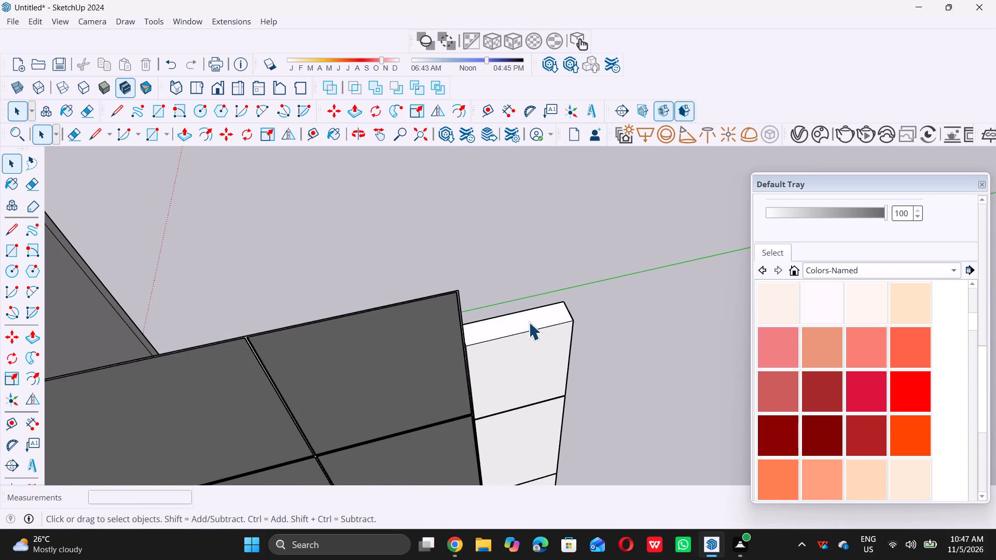
pyautogui.click(529, 323)
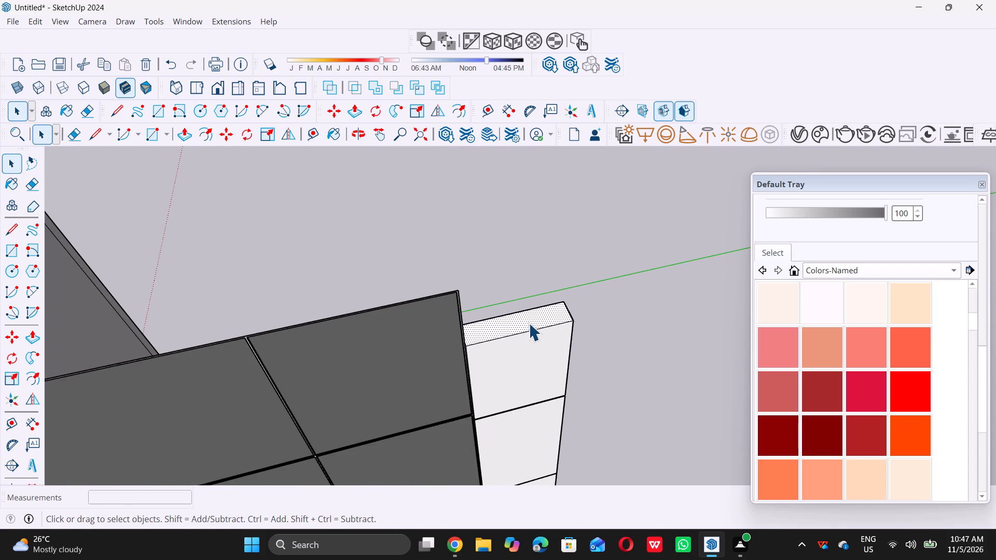
pyautogui.press('p')
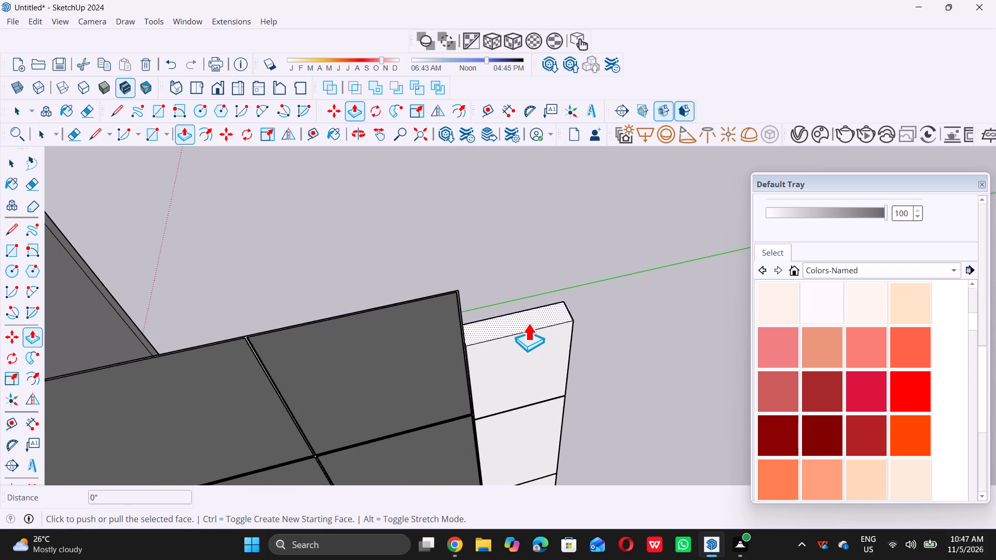
pyautogui.doubleClick(530, 314)
pyautogui.click(528, 315)
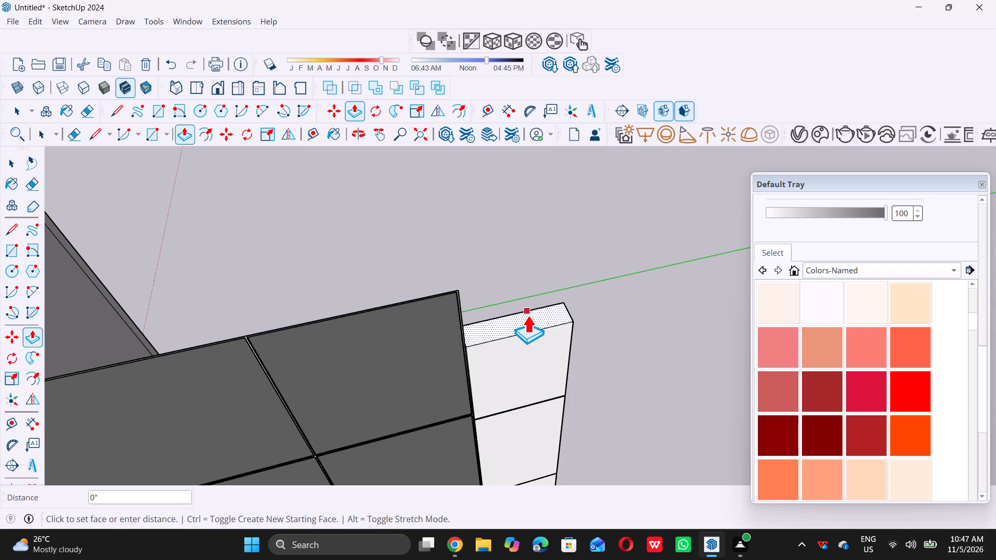
pyautogui.write('10')
pyautogui.press("'")
pyautogui.press('Return')
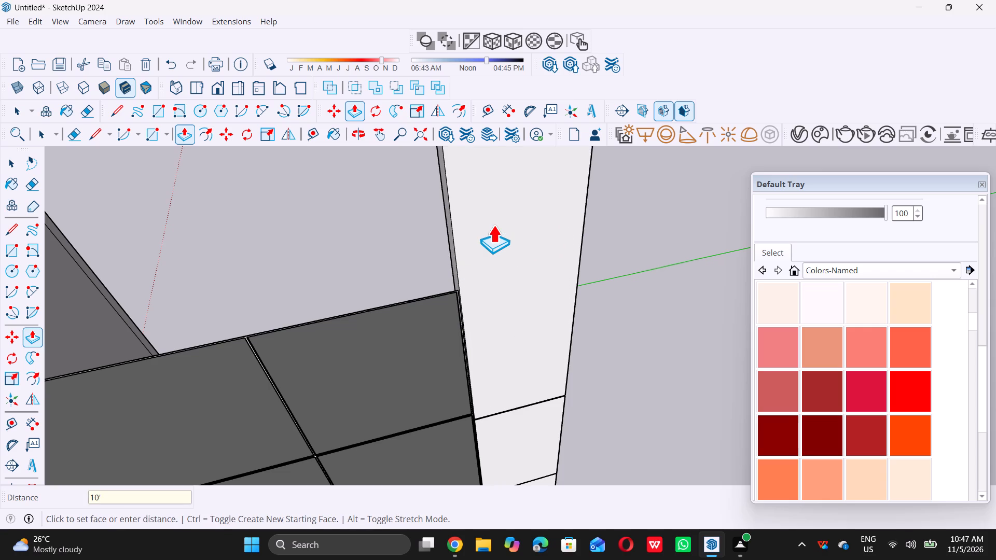
pyautogui.press('space')
pyautogui.press('space')
# Draw two short lines across the raised column's narrow side face, from the glazing's top rail edges to the column's front corner.
pyautogui.scroll(-6, 500, 246)
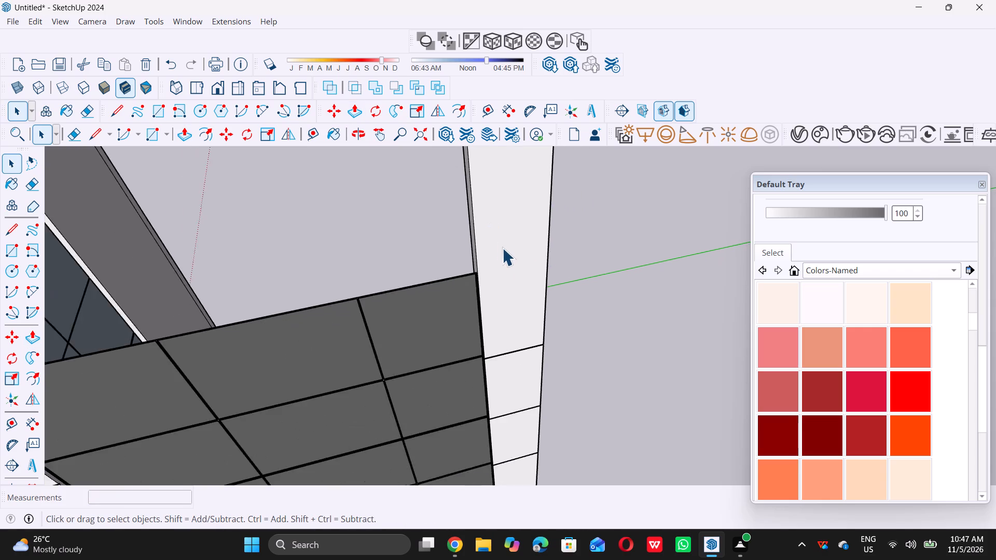
pyautogui.scroll(-12, 502, 248)
pyautogui.scroll(-5, 546, 315)
pyautogui.moveTo(555, 372); pyautogui.dragTo(546, 292, button='middle')
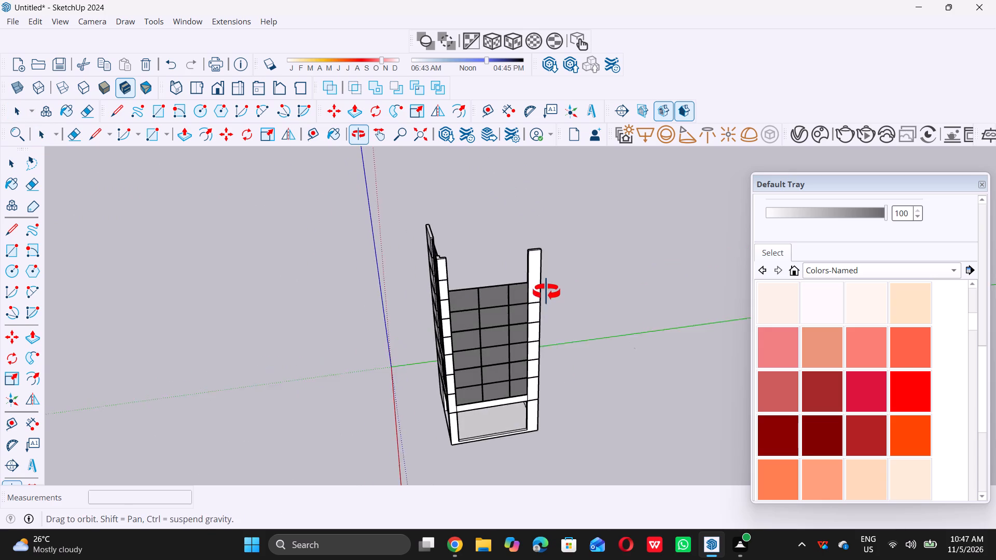
pyautogui.moveTo(546, 292); pyautogui.dragTo(558, 264, button='middle')
pyautogui.middleClick(558, 264)
pyautogui.moveTo(557, 265); pyautogui.dragTo(551, 269, button='middle')
pyautogui.moveTo(515, 284); pyautogui.dragTo(567, 289, button='middle')
pyautogui.scroll(4, 545, 262)
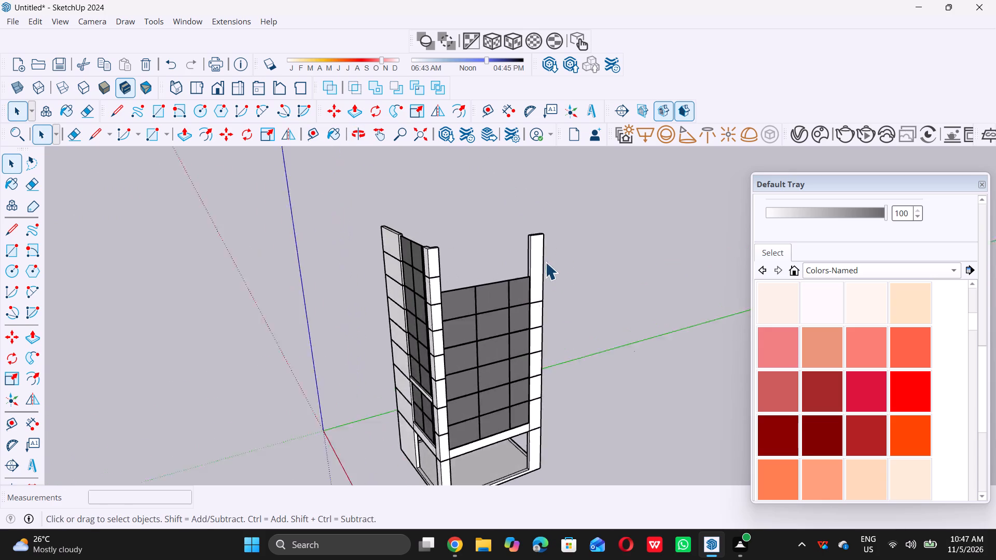
pyautogui.scroll(20, 545, 262)
pyautogui.scroll(6, 545, 262)
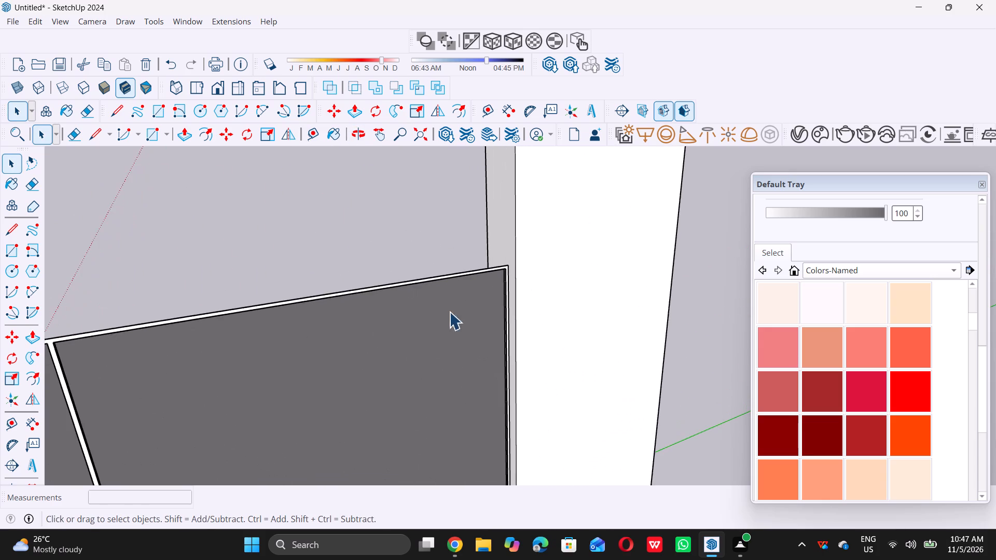
pyautogui.moveTo(466, 314); pyautogui.dragTo(497, 305, button='middle')
pyautogui.scroll(13, 515, 278)
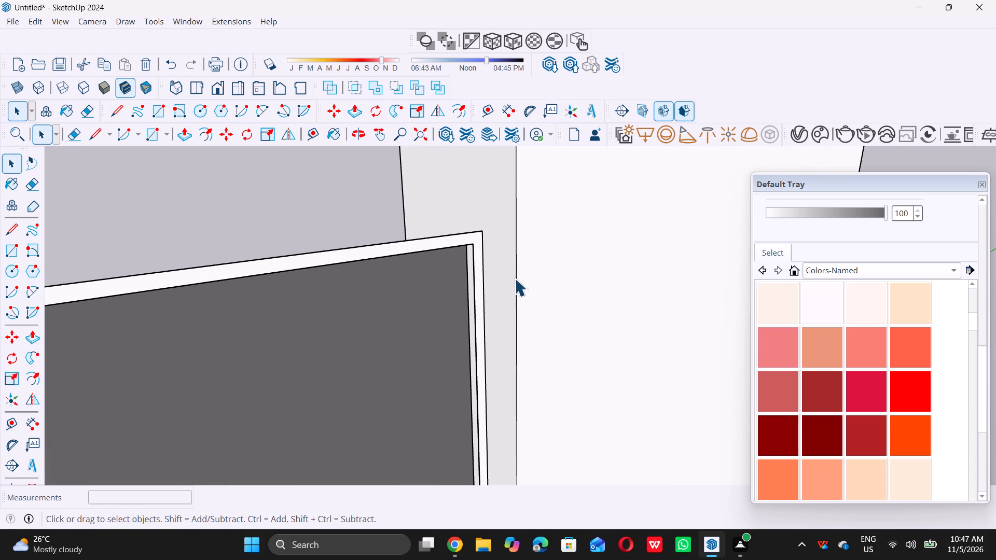
pyautogui.press('l')
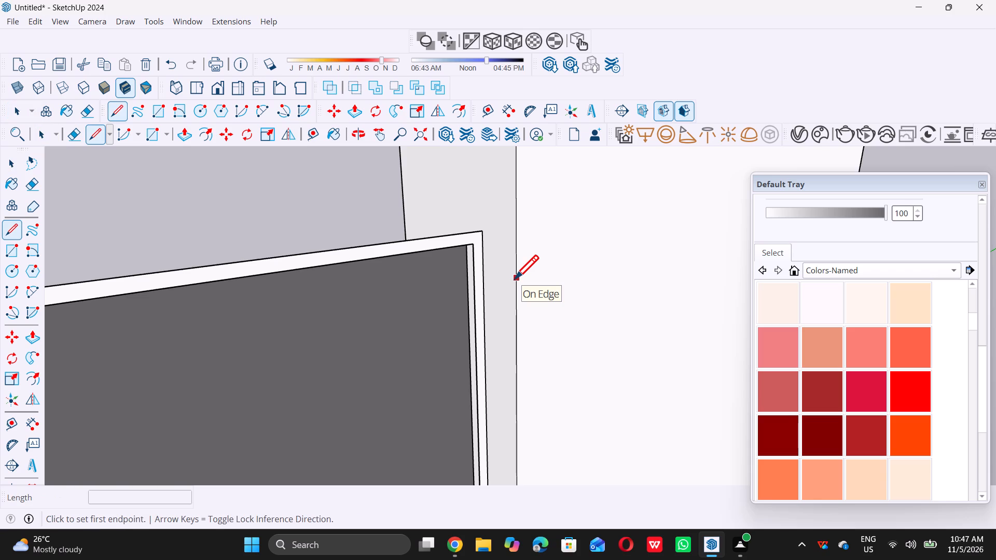
pyautogui.scroll(11, 479, 260)
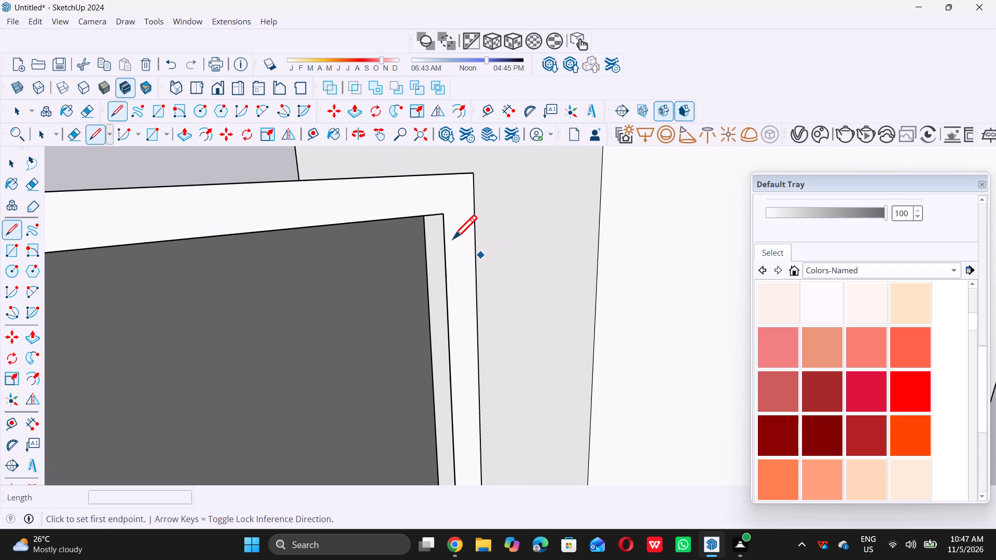
pyautogui.click(477, 207)
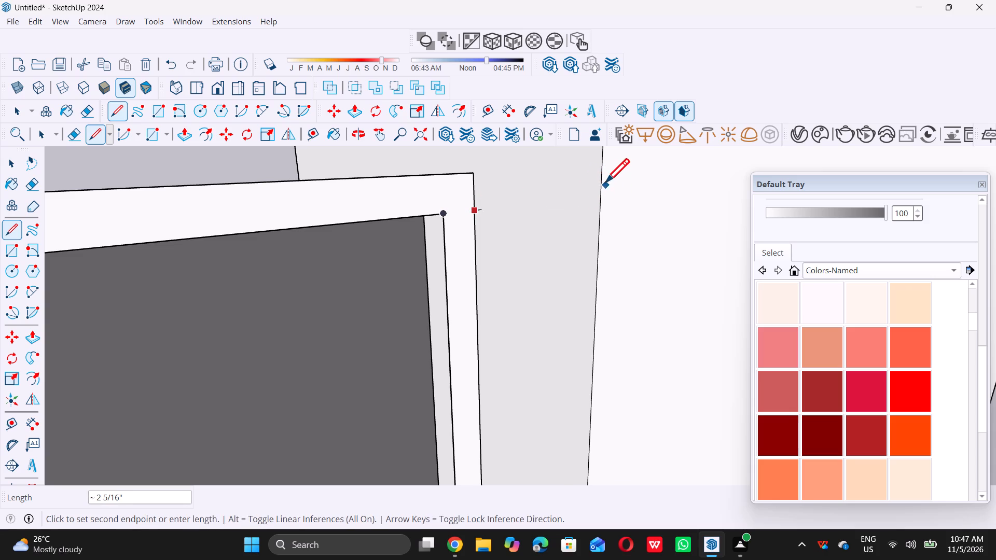
pyautogui.click(599, 236)
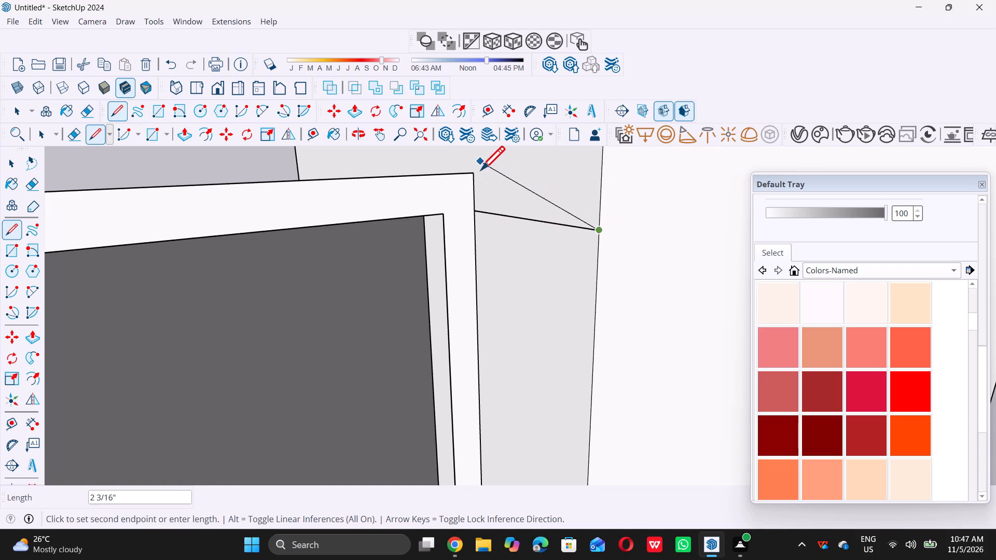
pyautogui.press('space')
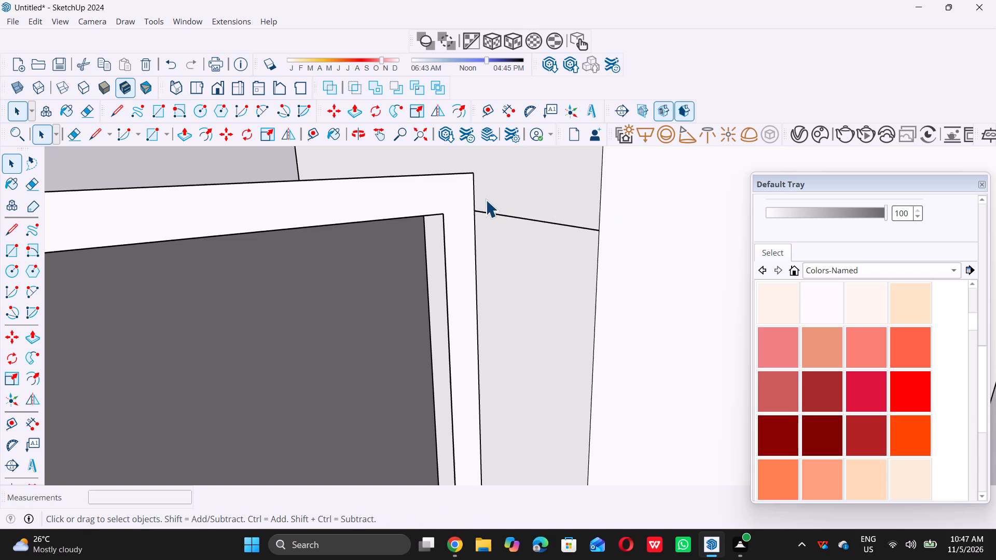
pyautogui.press('l')
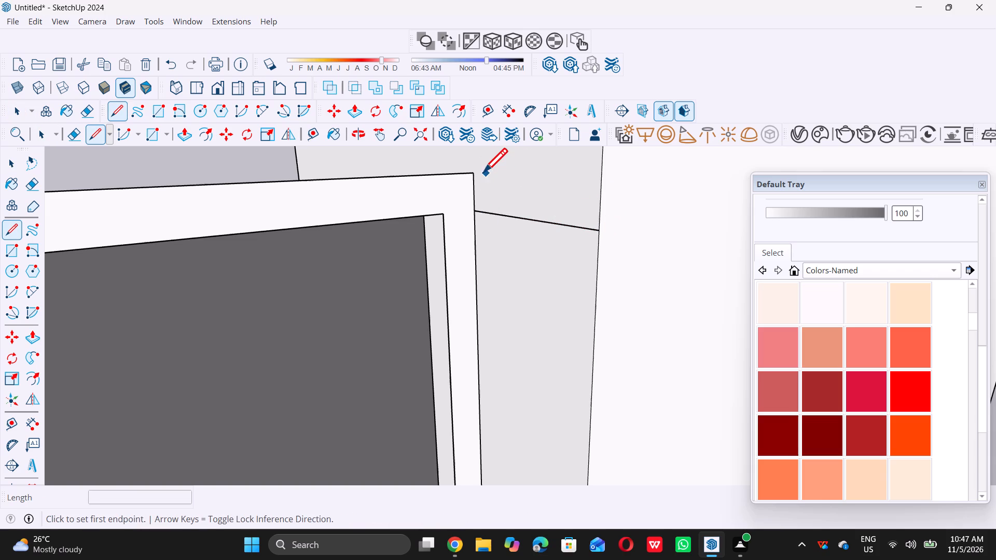
pyautogui.doubleClick(474, 171)
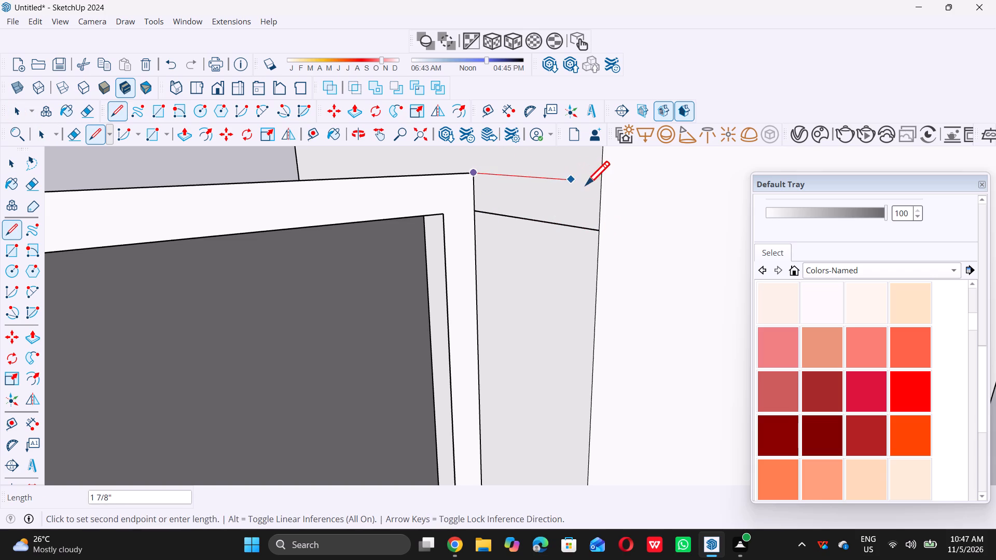
pyautogui.click(605, 184)
# Continue both lines around the corner across the raised column's front face to its far edge, each 3' long.
pyautogui.scroll(-9, 556, 197)
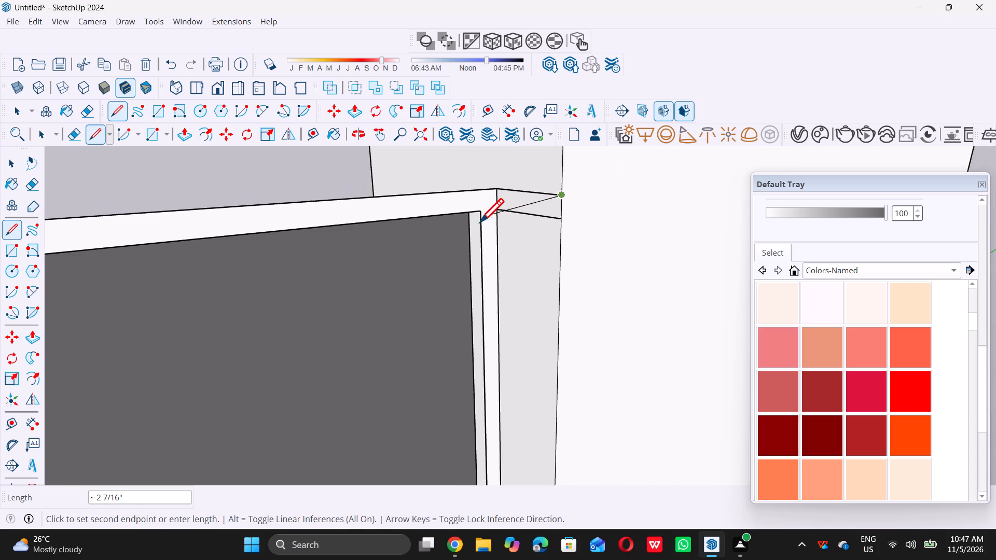
pyautogui.scroll(-16, 480, 222)
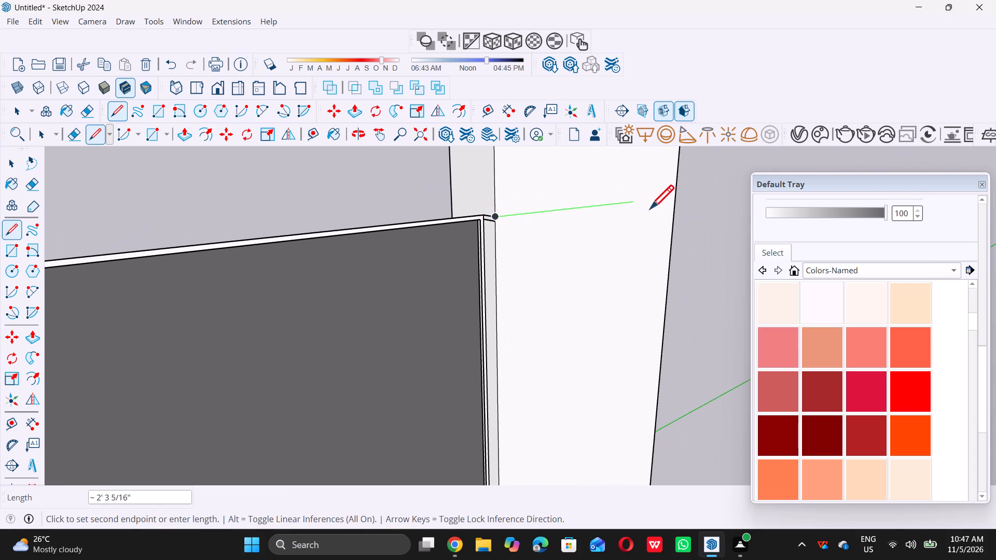
pyautogui.click(676, 202)
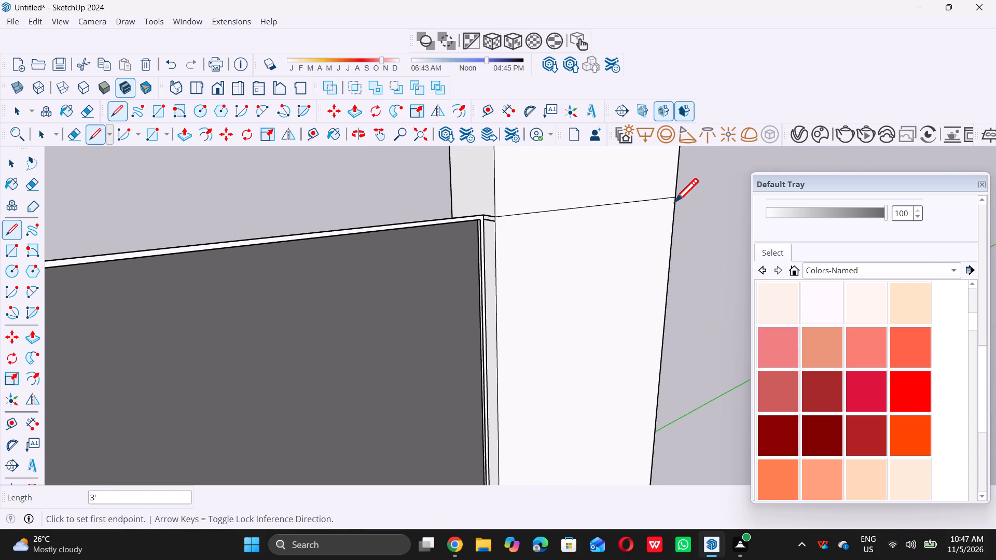
pyautogui.scroll(8, 572, 224)
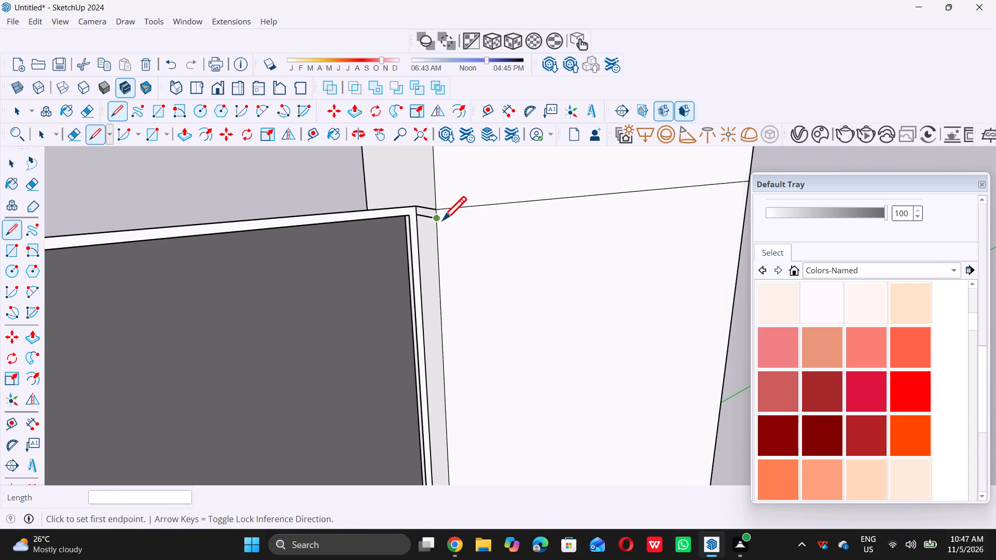
pyautogui.click(442, 220)
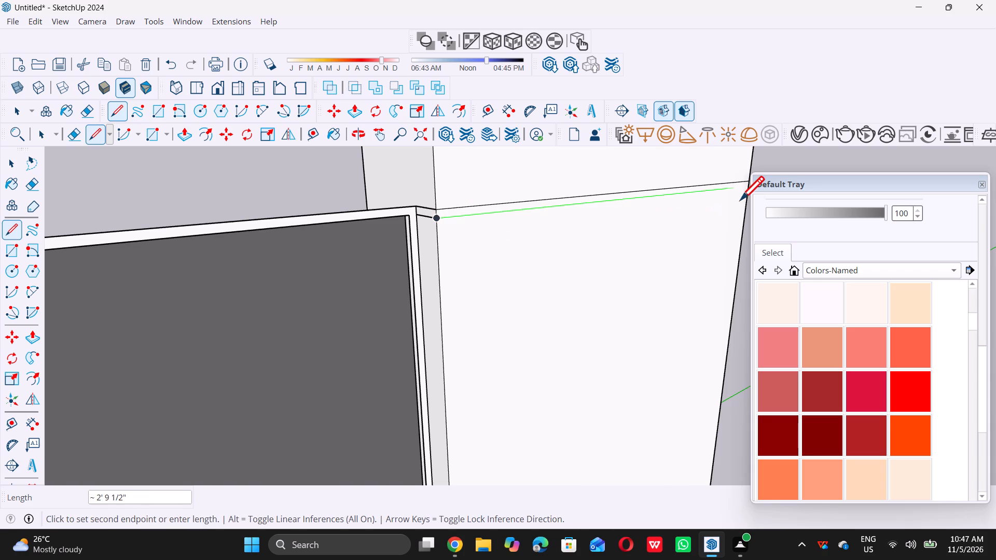
pyautogui.scroll(-5, 740, 193)
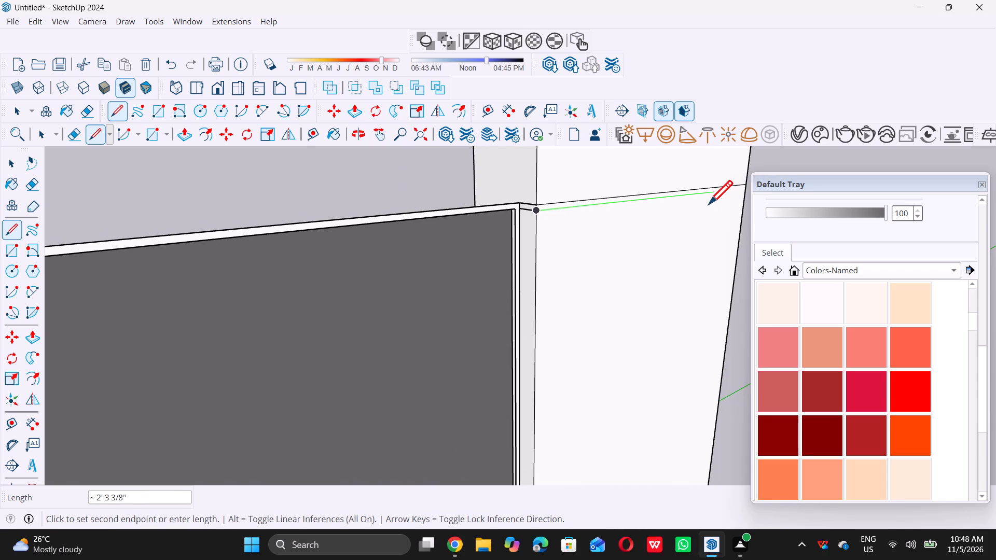
pyautogui.scroll(-4, 709, 204)
pyautogui.scroll(10, 729, 206)
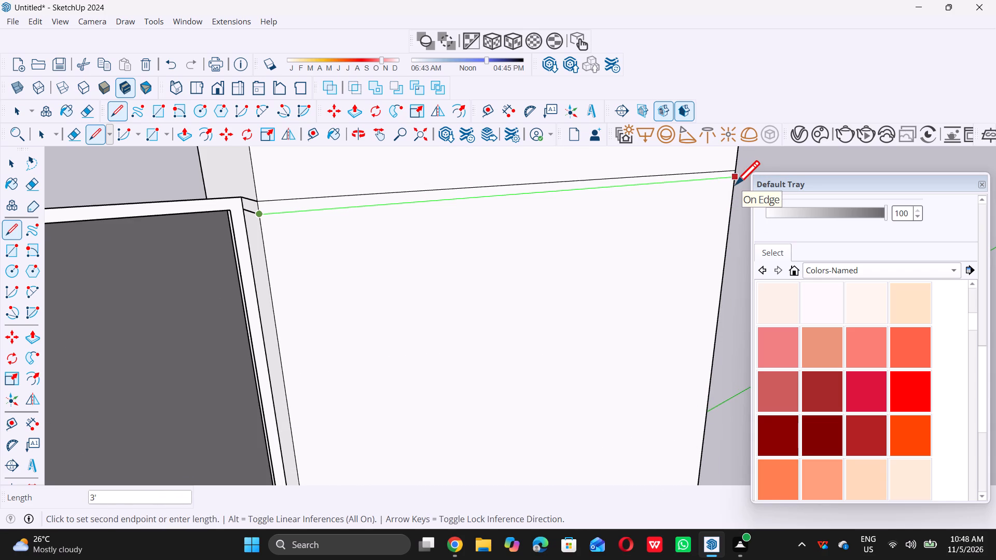
pyautogui.click(736, 184)
pyautogui.press('space')
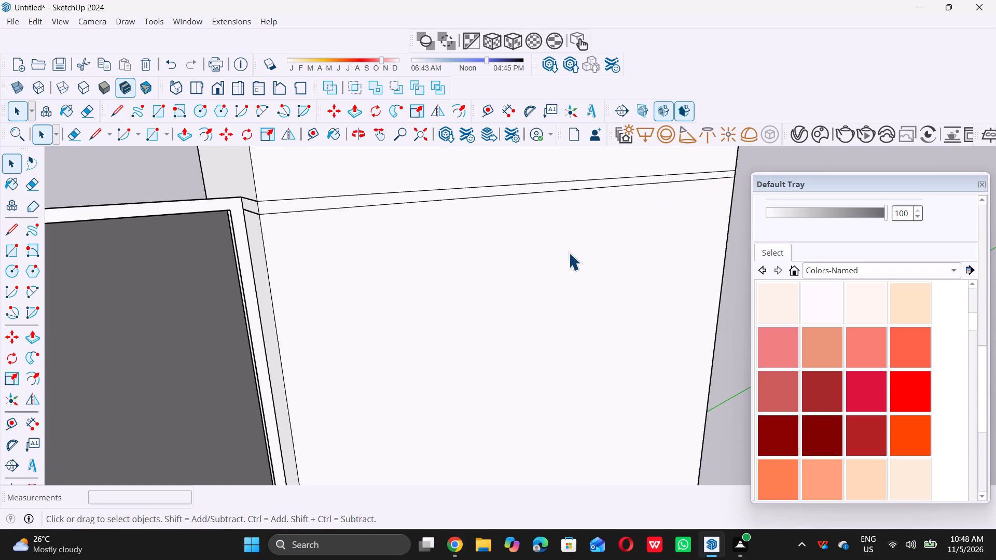
# Push the band between the two new lines on the raised far column's front face inward 0.5".
pyautogui.scroll(-7, 515, 256)
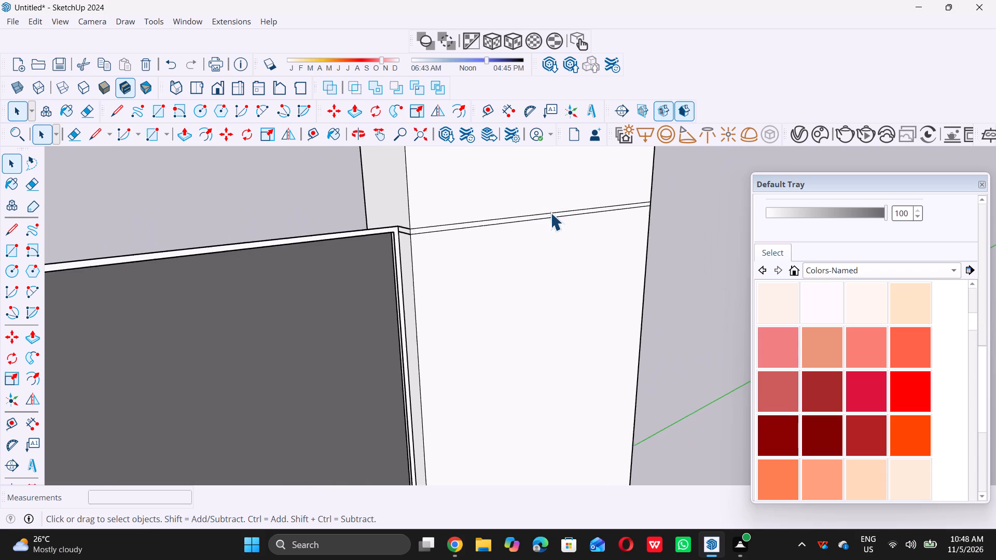
pyautogui.scroll(-7, 550, 213)
pyautogui.moveTo(483, 251); pyautogui.dragTo(543, 267, button='middle')
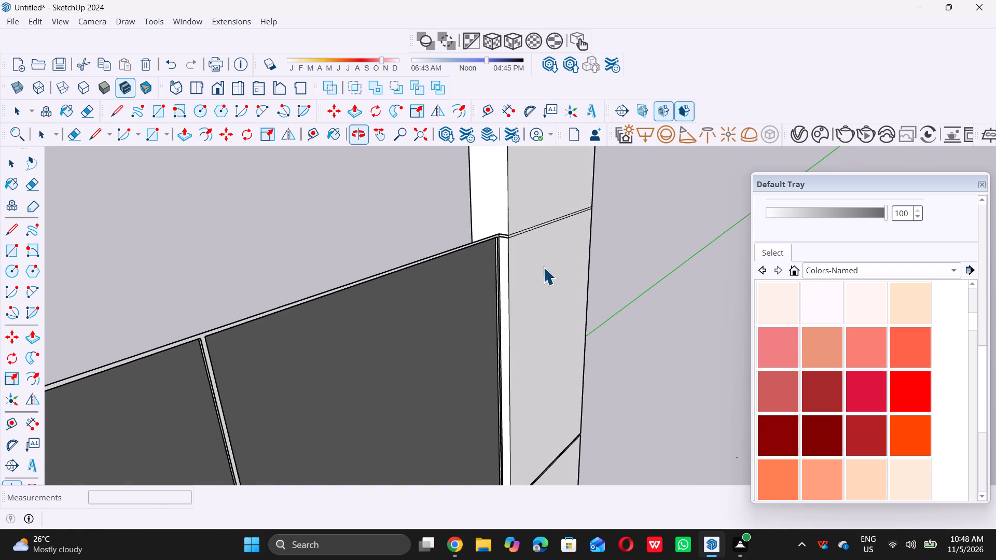
pyautogui.middleClick(543, 267)
pyautogui.scroll(17, 506, 232)
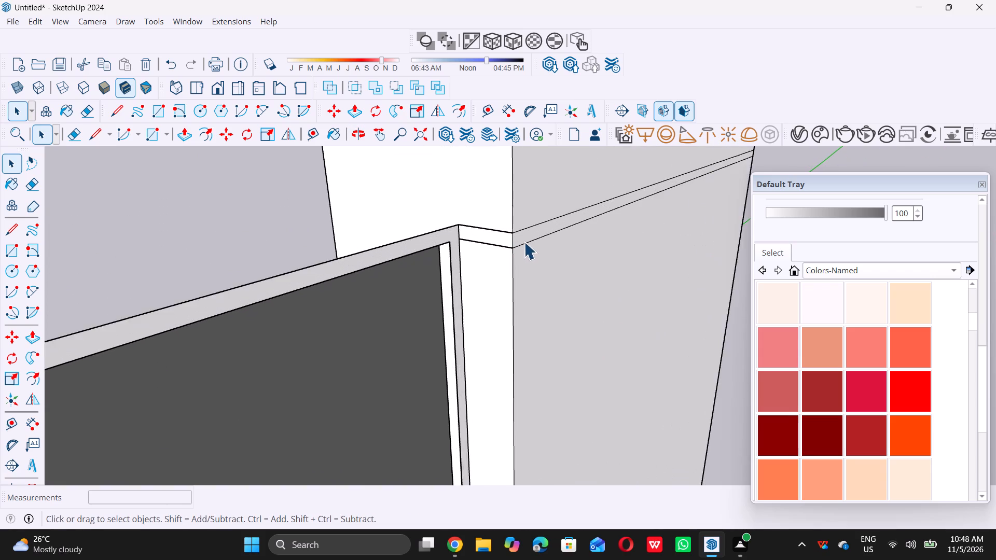
pyautogui.scroll(4, 524, 242)
pyautogui.click(530, 234)
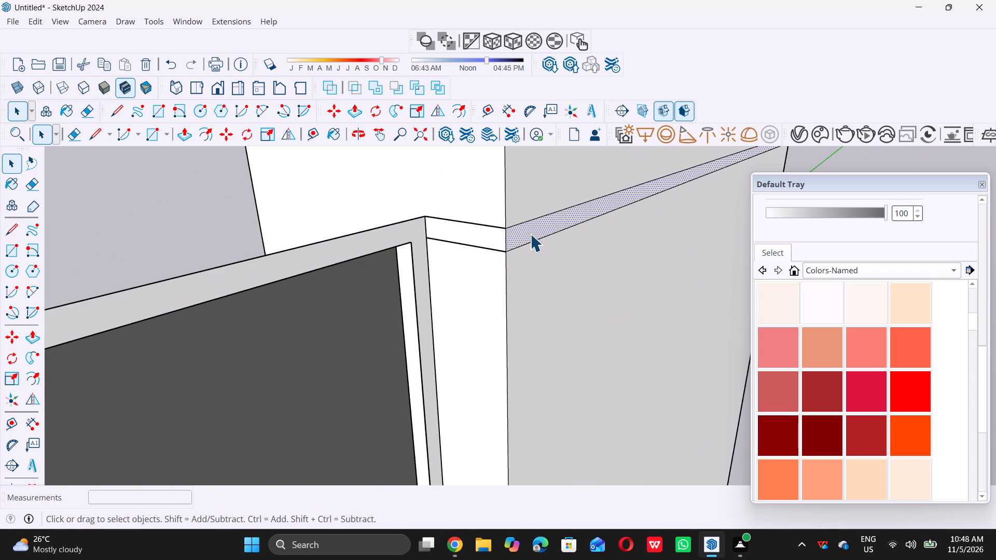
pyautogui.press('p')
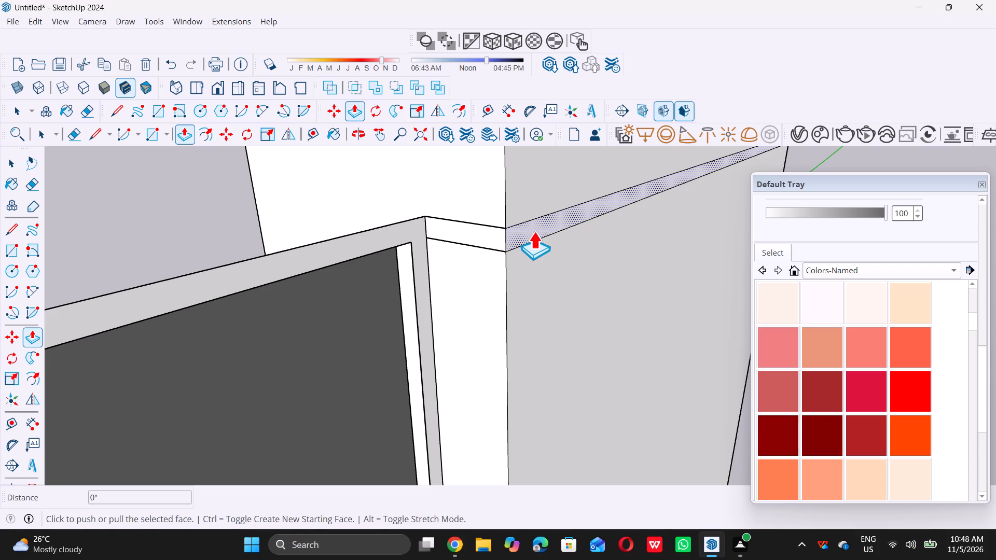
pyautogui.click(558, 216)
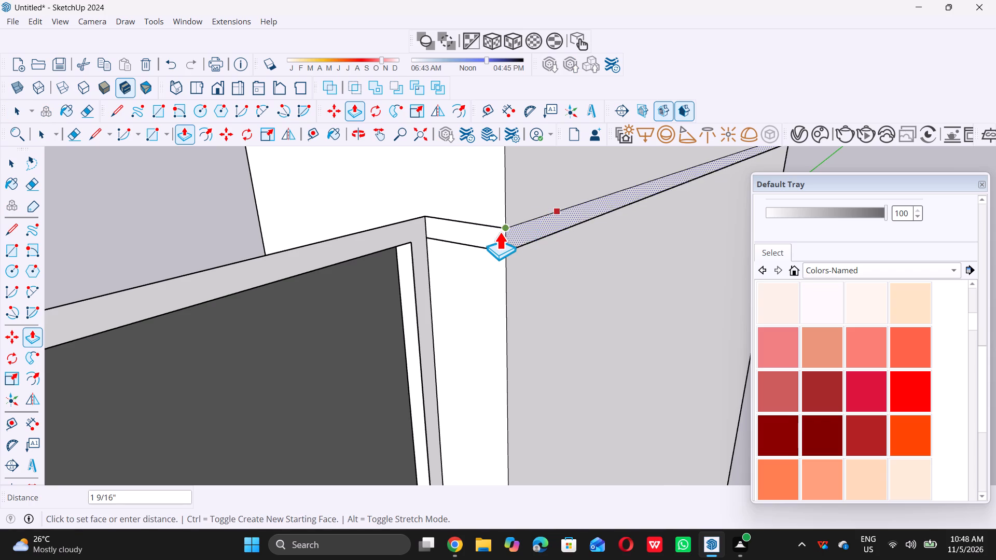
pyautogui.press('0')
pyautogui.press('.')
pyautogui.press('5')
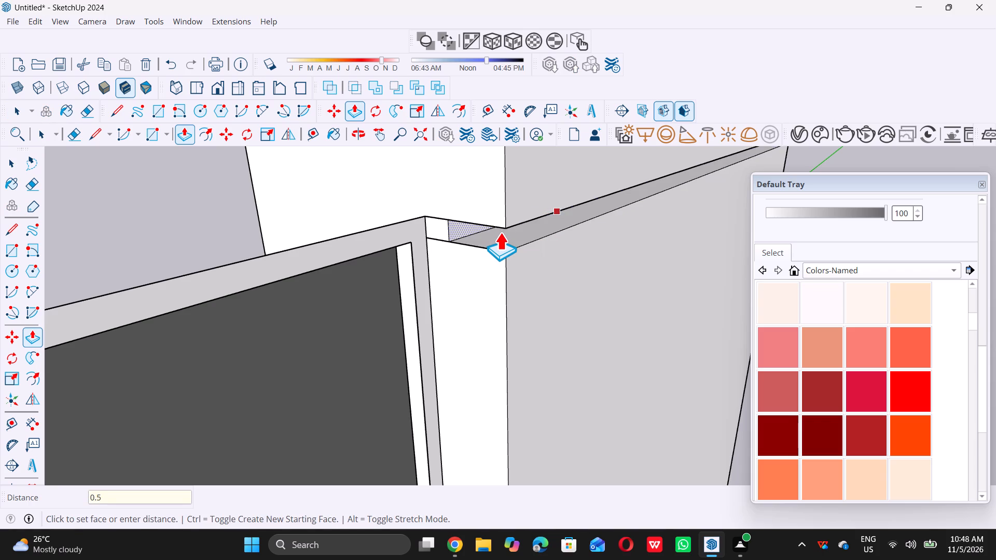
pyautogui.hotkey('shift', '"')
pyautogui.press('Return')
pyautogui.press('space')
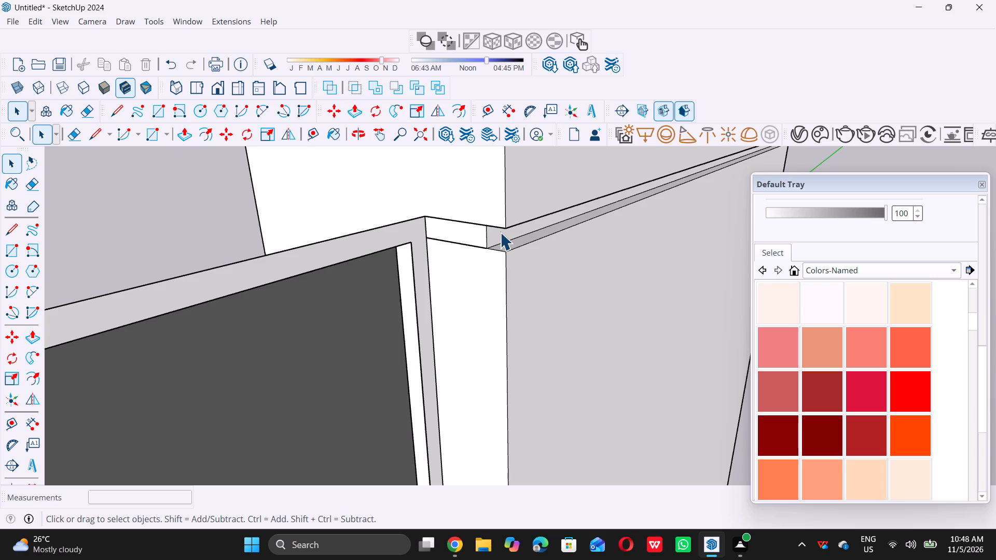
# Copy the top two-row panel group of the wide glazing upward about 10' 11", between the two raised columns.
pyautogui.scroll(-20, 500, 232)
pyautogui.scroll(-8, 500, 232)
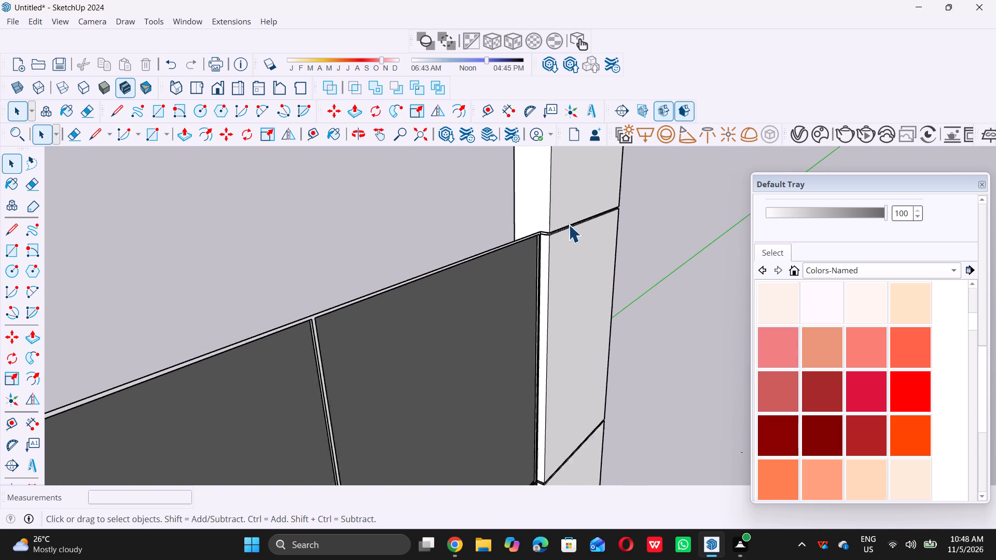
pyautogui.scroll(-20, 569, 225)
pyautogui.scroll(-2, 569, 225)
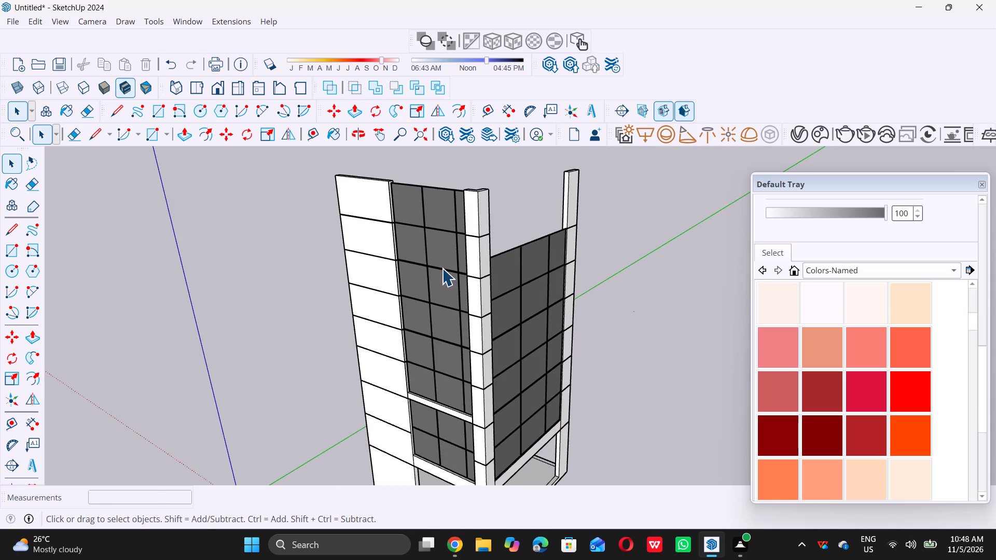
pyautogui.scroll(-1, 486, 295)
pyautogui.moveTo(509, 312); pyautogui.dragTo(246, 288, button='middle')
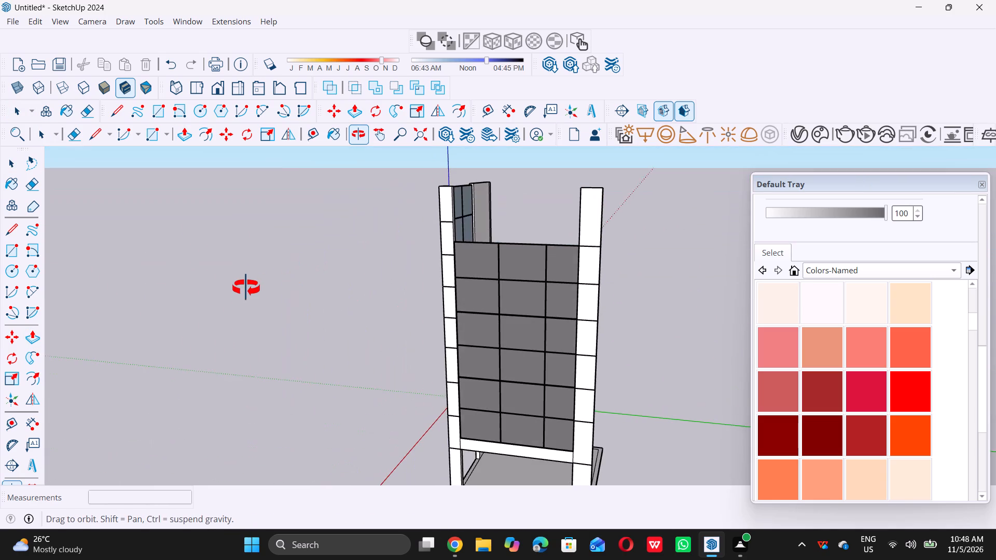
pyautogui.moveTo(246, 288); pyautogui.dragTo(270, 260, button='middle')
pyautogui.middleClick(270, 260)
pyautogui.click(682, 330)
pyautogui.scroll(-5, 665, 346)
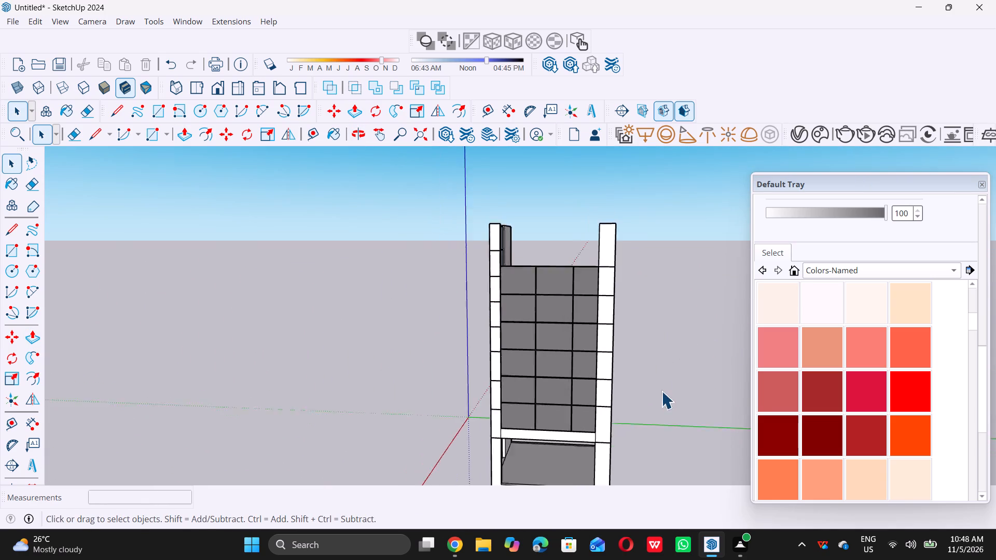
pyautogui.moveTo(475, 306); pyautogui.dragTo(619, 345, button='middle')
pyautogui.middleClick(613, 342)
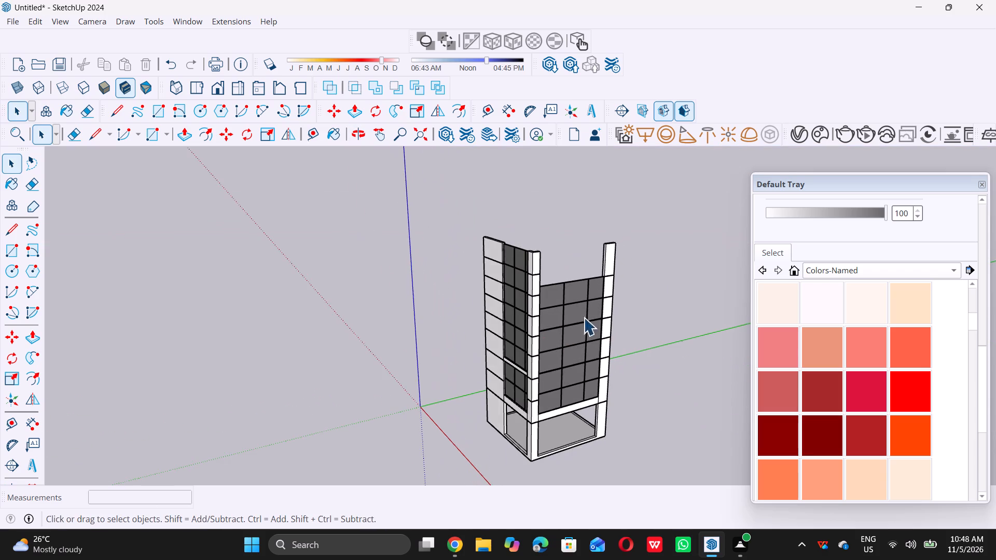
pyautogui.scroll(6, 577, 293)
pyautogui.scroll(4, 512, 343)
pyautogui.click(530, 321)
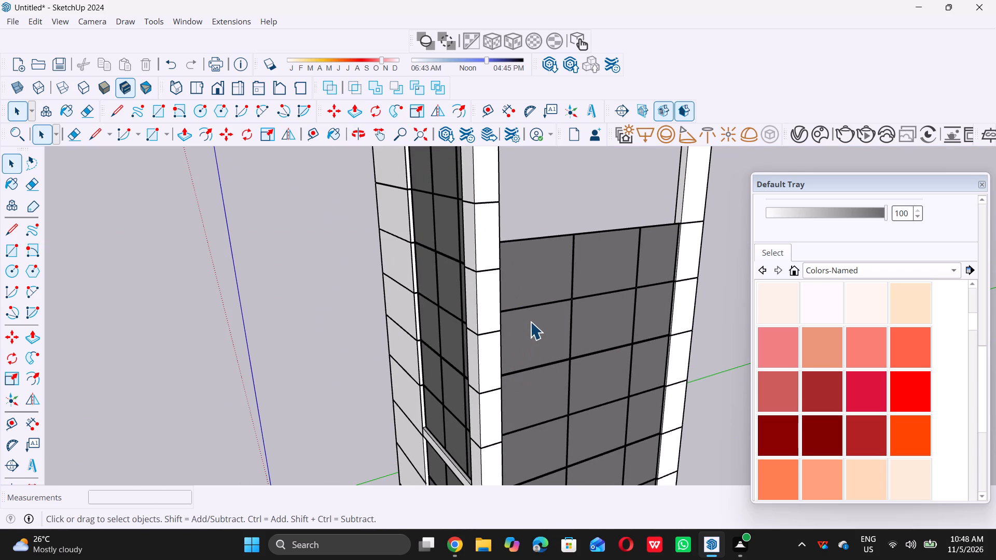
pyautogui.scroll(-5, 545, 338)
pyautogui.moveTo(637, 379); pyautogui.dragTo(449, 346, button='middle')
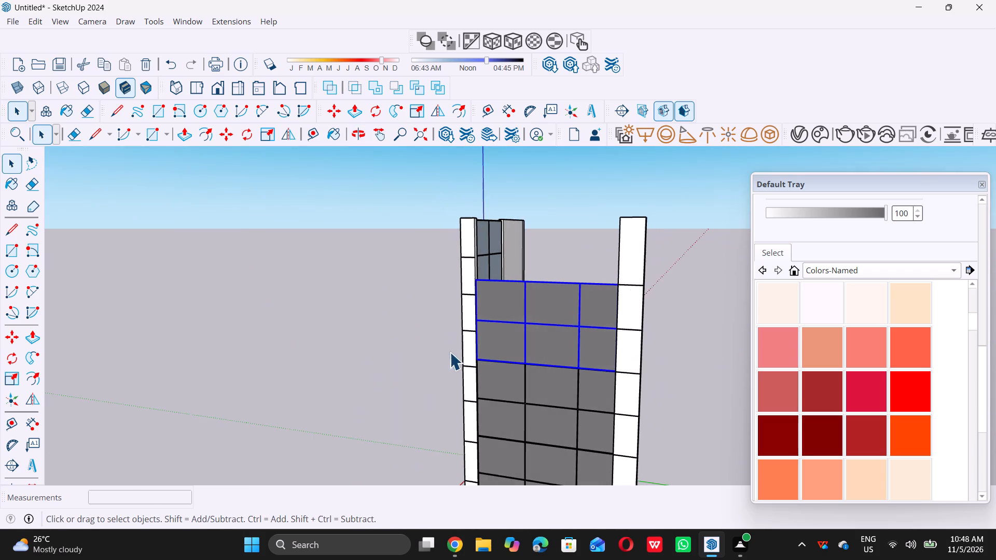
pyautogui.scroll(15, 469, 362)
pyautogui.scroll(9, 493, 345)
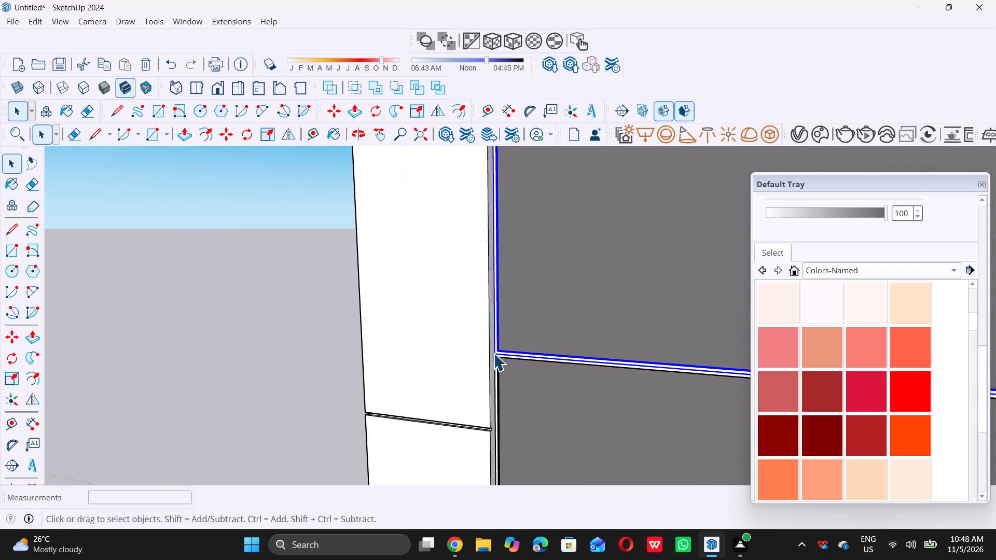
pyautogui.scroll(6, 493, 353)
pyautogui.press('m')
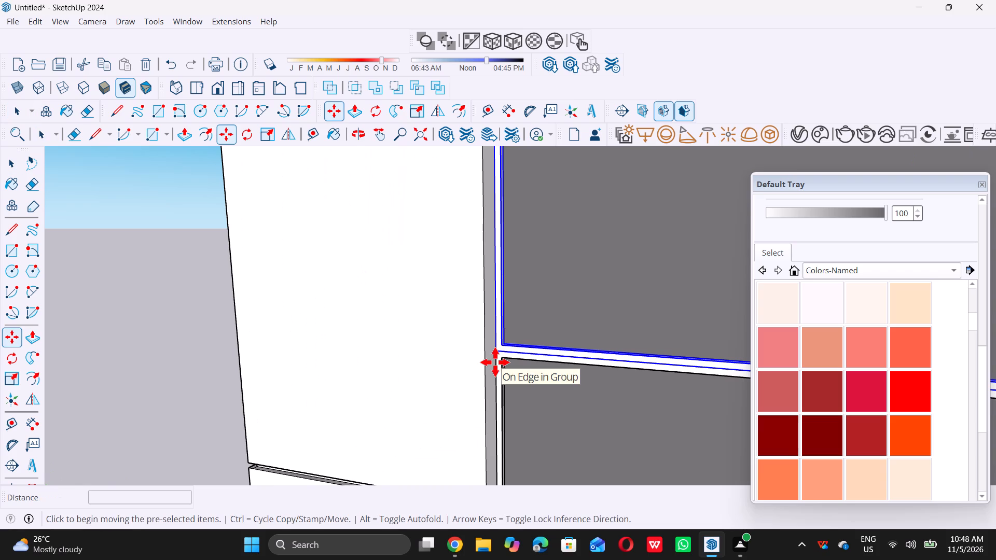
pyautogui.scroll(5, 500, 354)
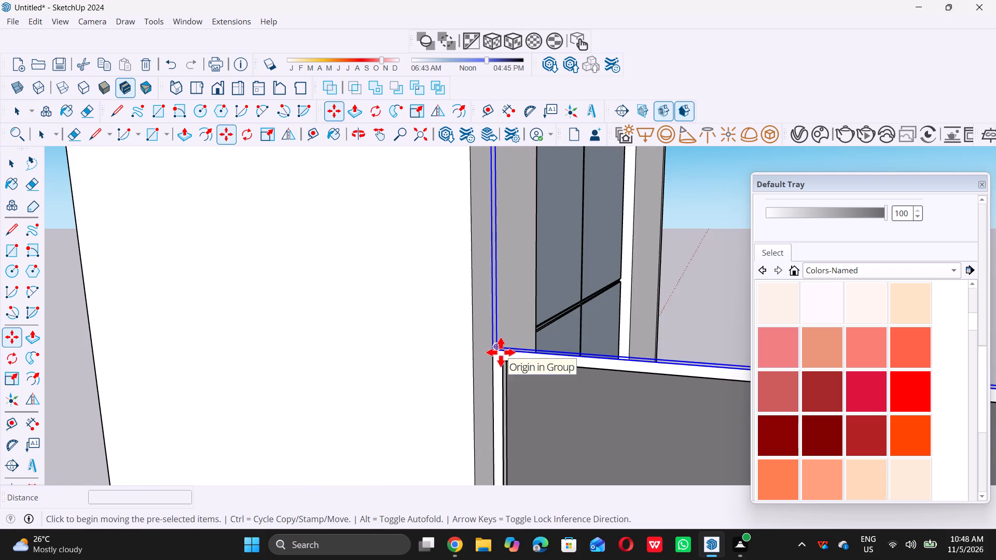
pyautogui.moveTo(480, 360); pyautogui.dragTo(499, 354)
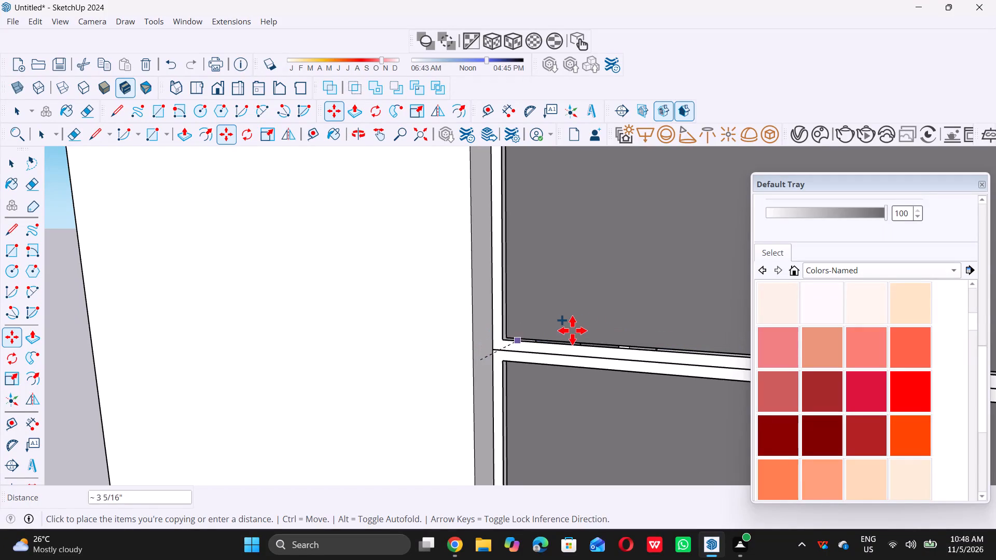
pyautogui.scroll(-20, 587, 339)
pyautogui.scroll(-1, 587, 339)
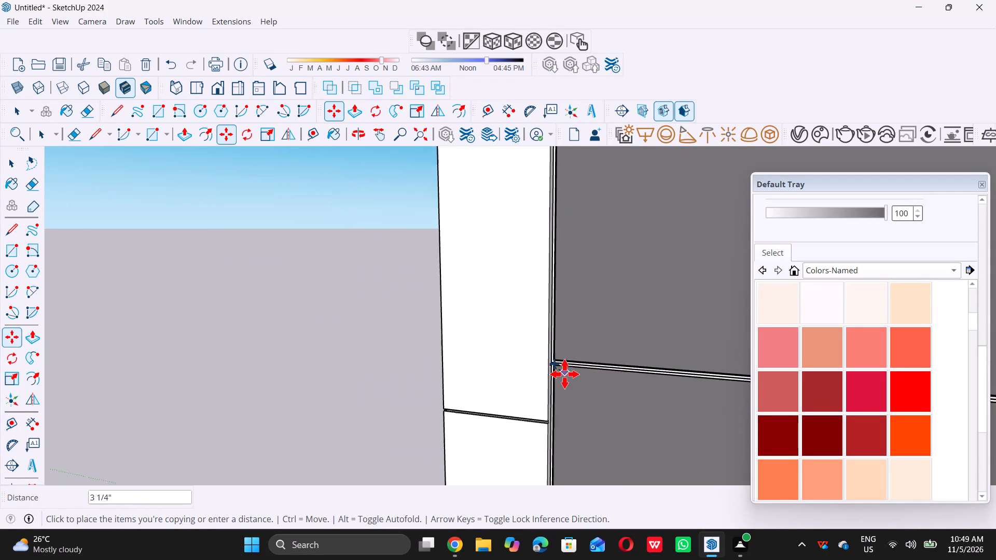
pyautogui.scroll(-20, 564, 374)
pyautogui.scroll(-1, 564, 374)
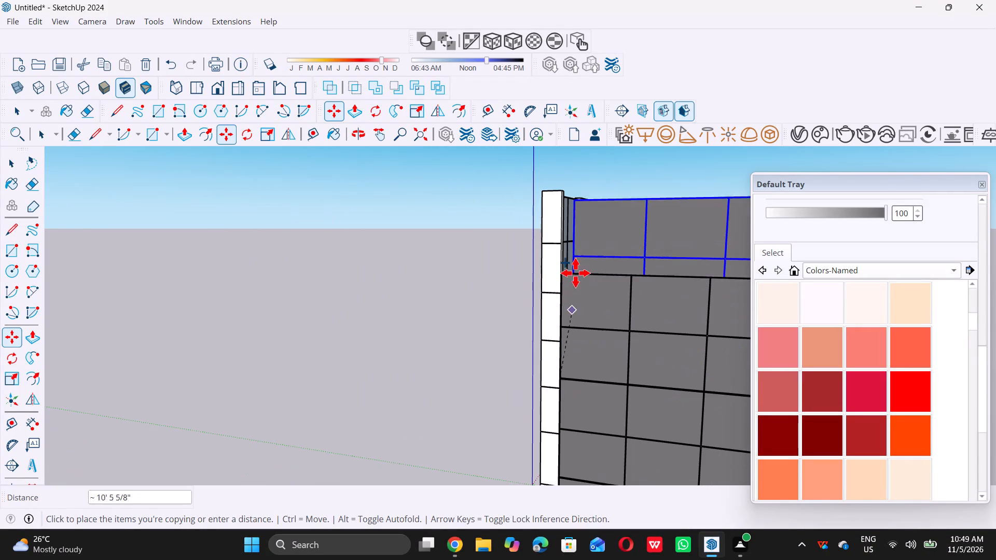
pyautogui.scroll(12, 575, 262)
pyautogui.scroll(6, 518, 302)
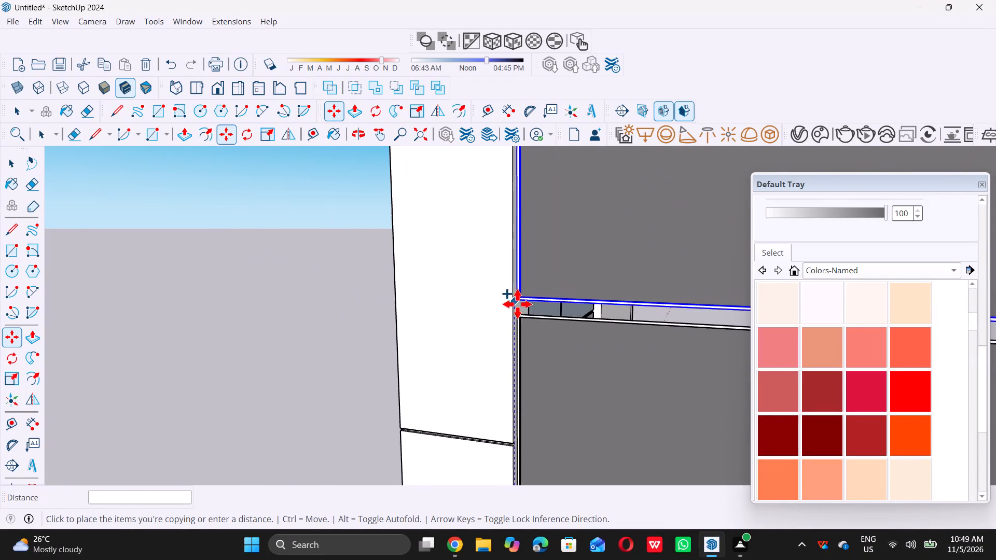
pyautogui.scroll(17, 519, 308)
pyautogui.scroll(4, 515, 323)
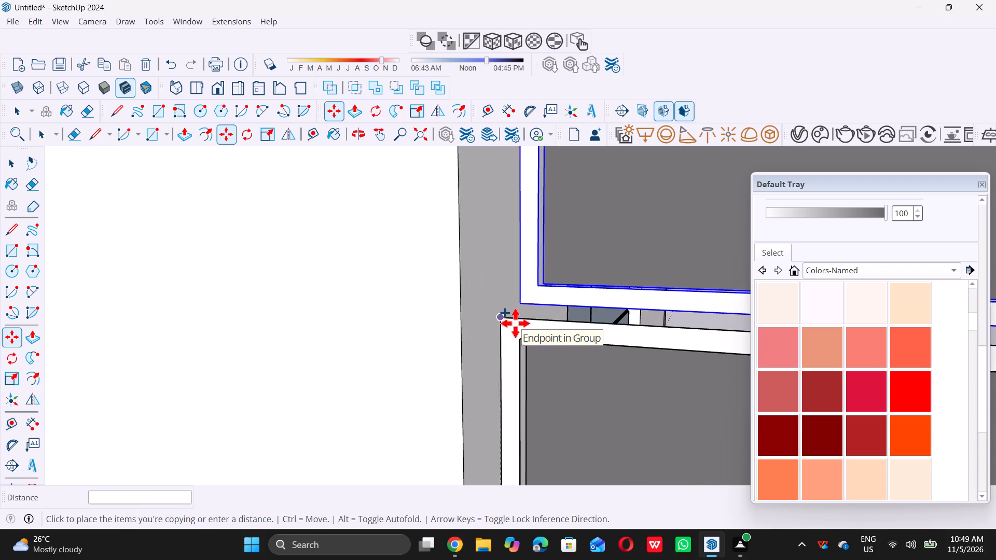
pyautogui.scroll(4, 515, 323)
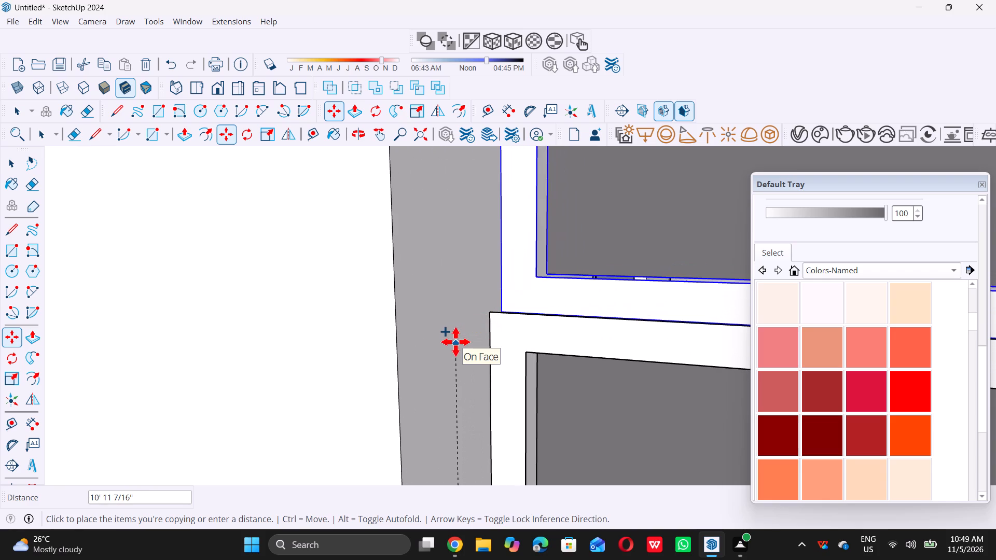
pyautogui.doubleClick(455, 342)
# Move the copied glazing panel so its lower corner meets the upper corner of the glazing below, and deselect it.
pyautogui.scroll(4, 505, 304)
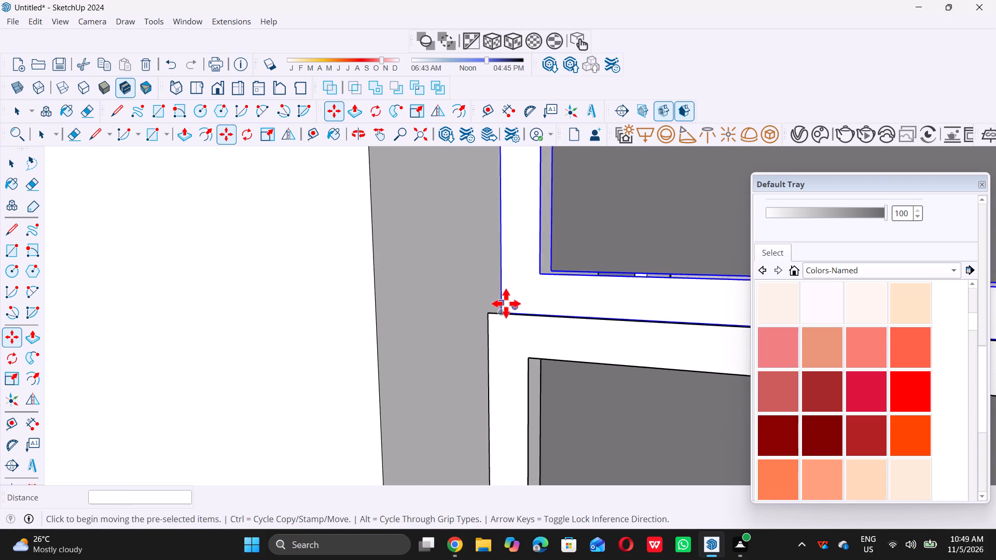
pyautogui.moveTo(504, 309); pyautogui.dragTo(499, 342, button='middle')
pyautogui.middleClick(499, 342)
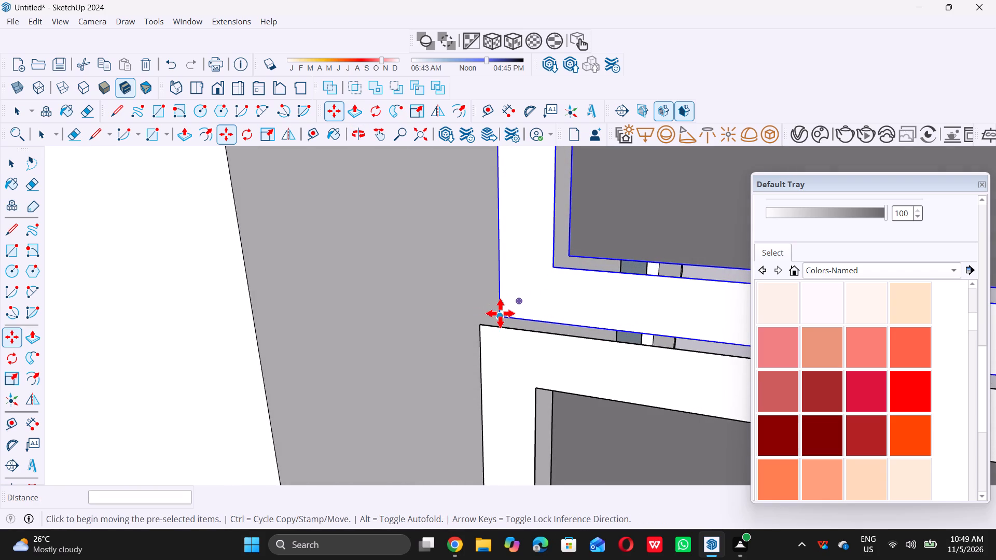
pyautogui.click(500, 314)
pyautogui.click(479, 321)
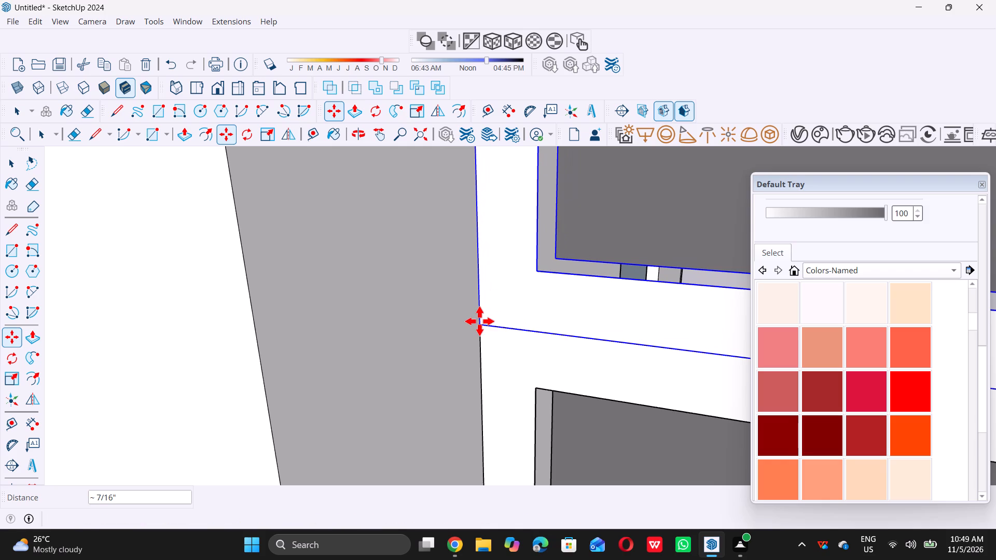
pyautogui.press('space')
pyautogui.scroll(-16, 478, 321)
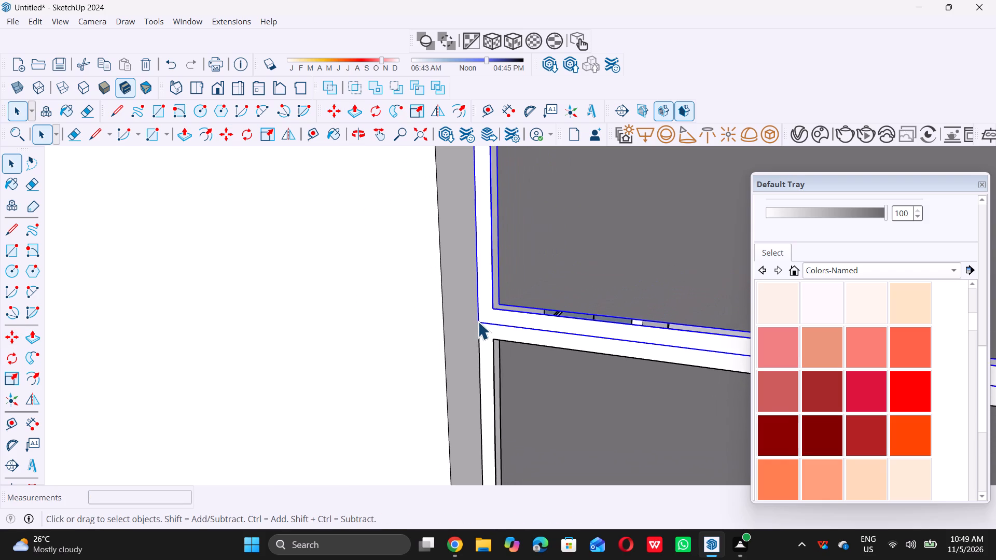
pyautogui.scroll(-20, 478, 321)
pyautogui.scroll(-10, 478, 321)
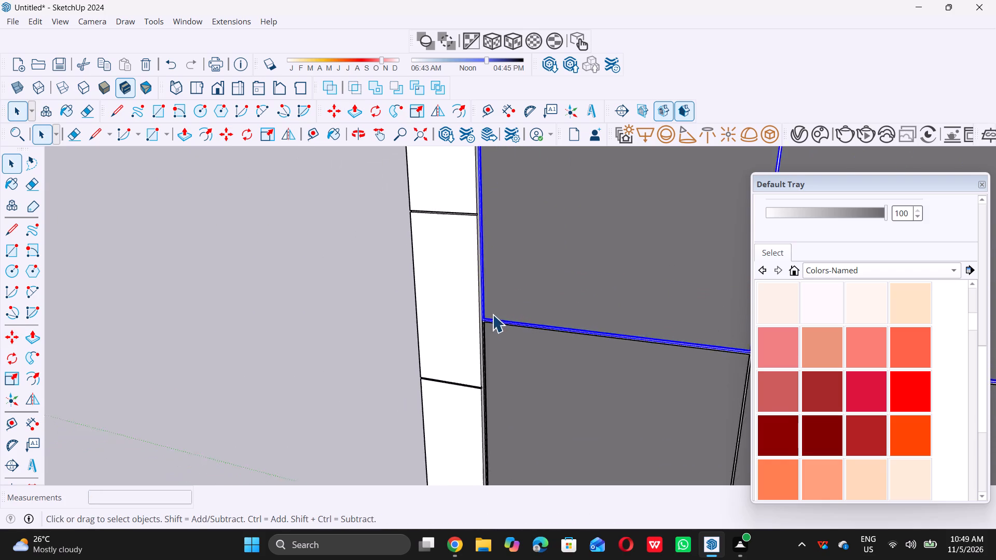
pyautogui.doubleClick(327, 300)
# Scale the copied top panel of the wide glazing vertically to about 0.74, aligning its top with the adjacent column top, and deselect it.
pyautogui.scroll(-9, 343, 293)
pyautogui.scroll(-6, 612, 324)
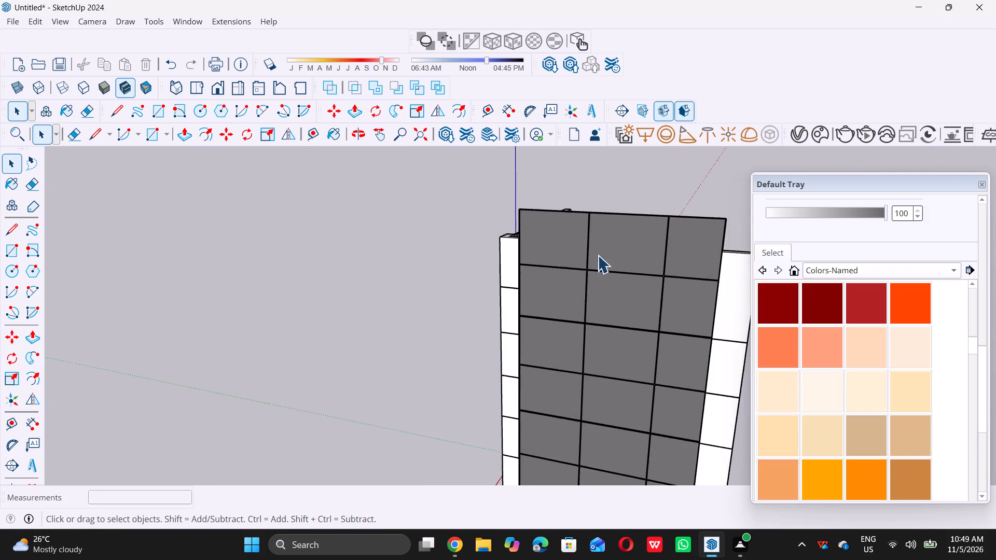
pyautogui.scroll(-9, 598, 255)
pyautogui.scroll(-4, 563, 298)
pyautogui.moveTo(601, 290); pyautogui.dragTo(551, 279, button='middle')
pyautogui.scroll(-1, 601, 290)
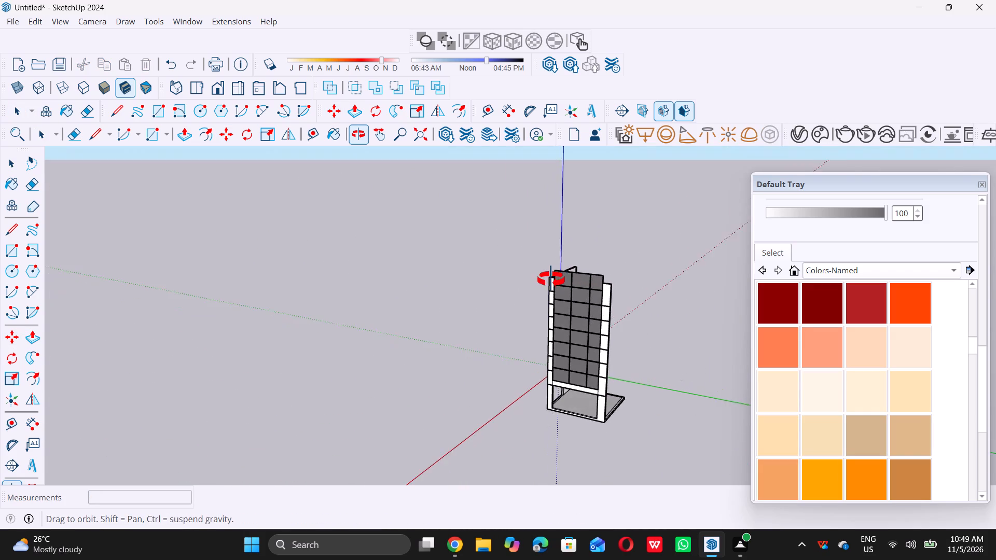
pyautogui.moveTo(551, 279); pyautogui.dragTo(539, 286, button='middle')
pyautogui.scroll(5, 637, 297)
pyautogui.scroll(6, 583, 290)
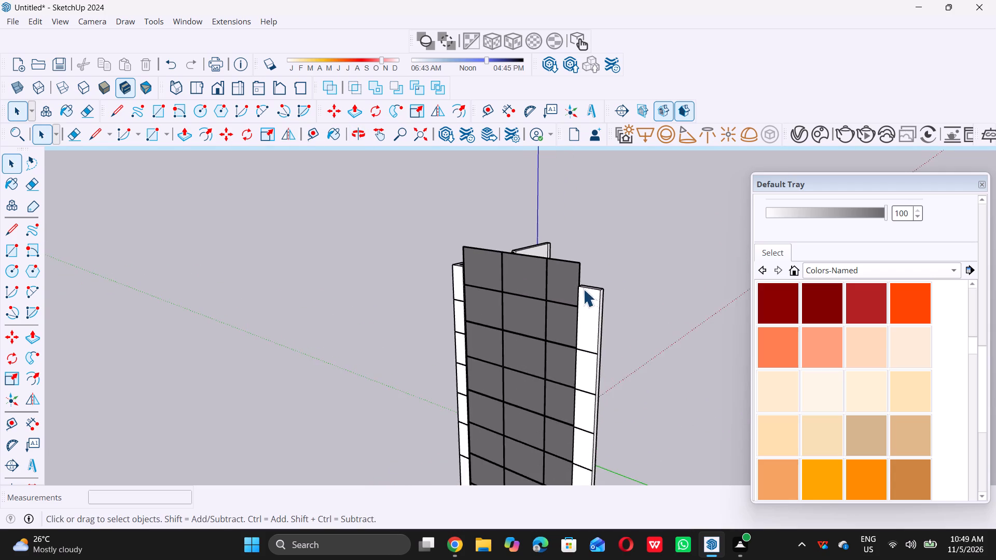
pyautogui.scroll(14, 577, 273)
pyautogui.click(577, 268)
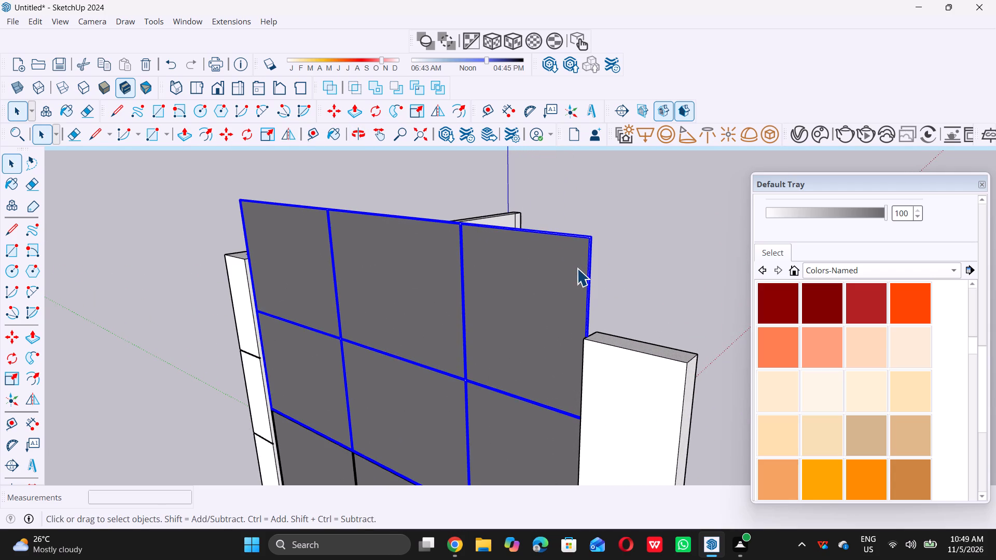
pyautogui.press('s')
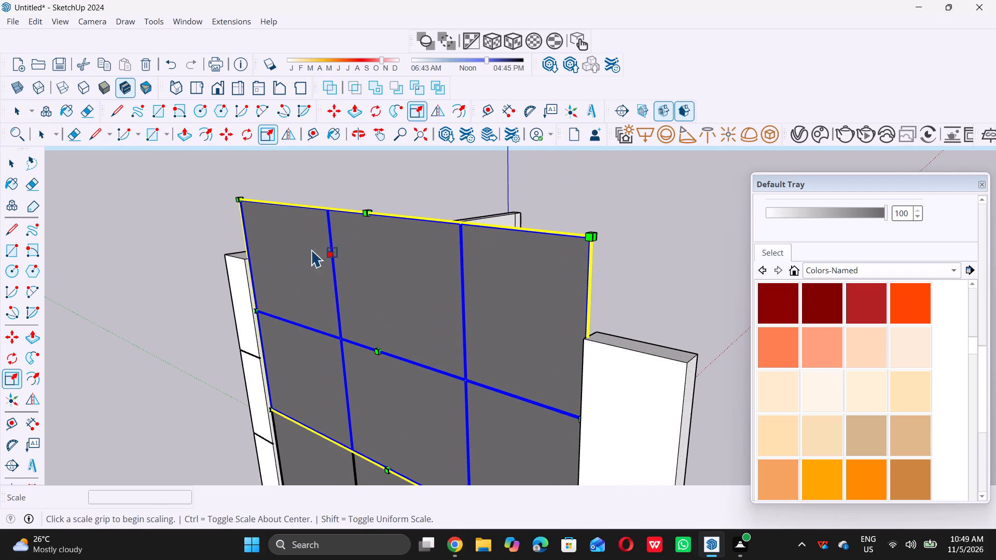
pyautogui.scroll(19, 370, 215)
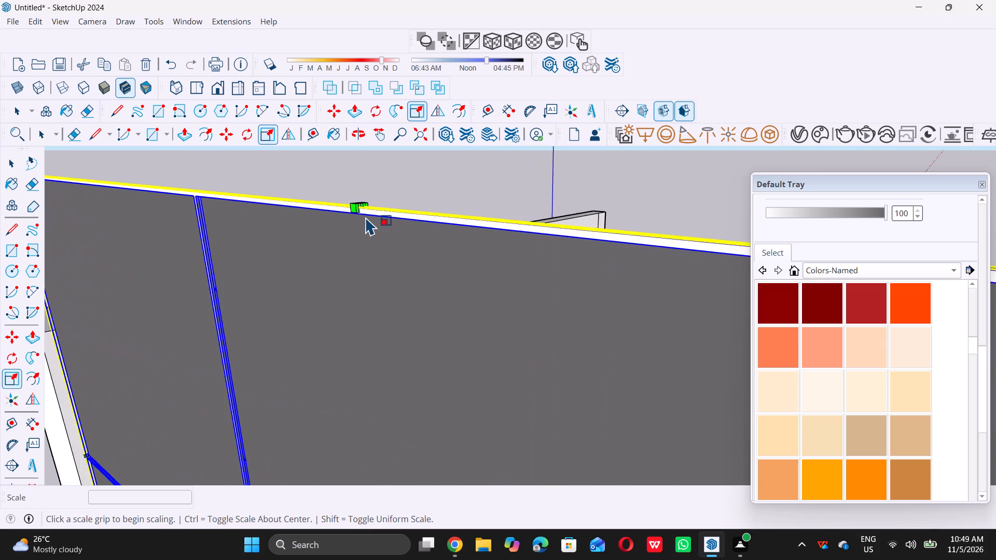
pyautogui.scroll(8, 366, 217)
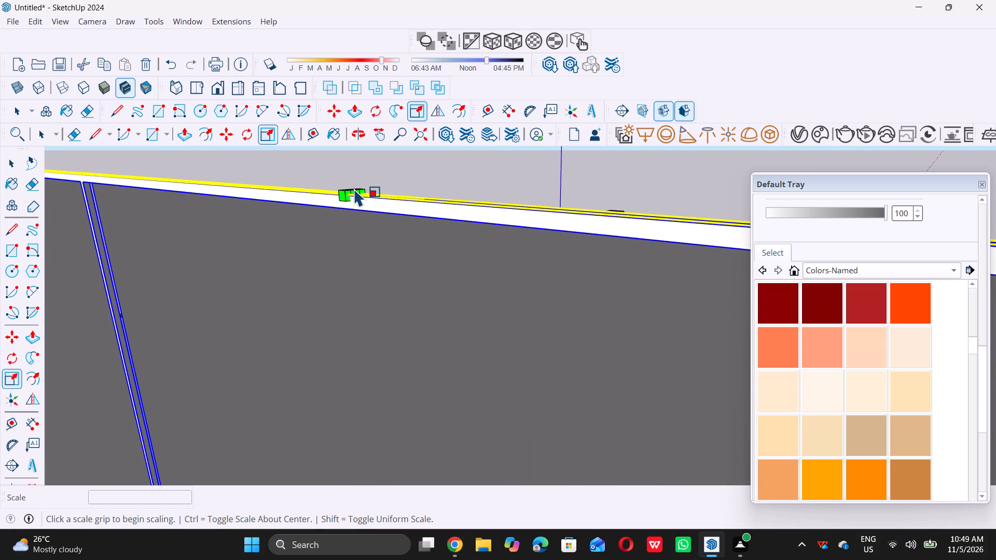
pyautogui.moveTo(353, 188); pyautogui.dragTo(357, 209)
pyautogui.scroll(5, 354, 192)
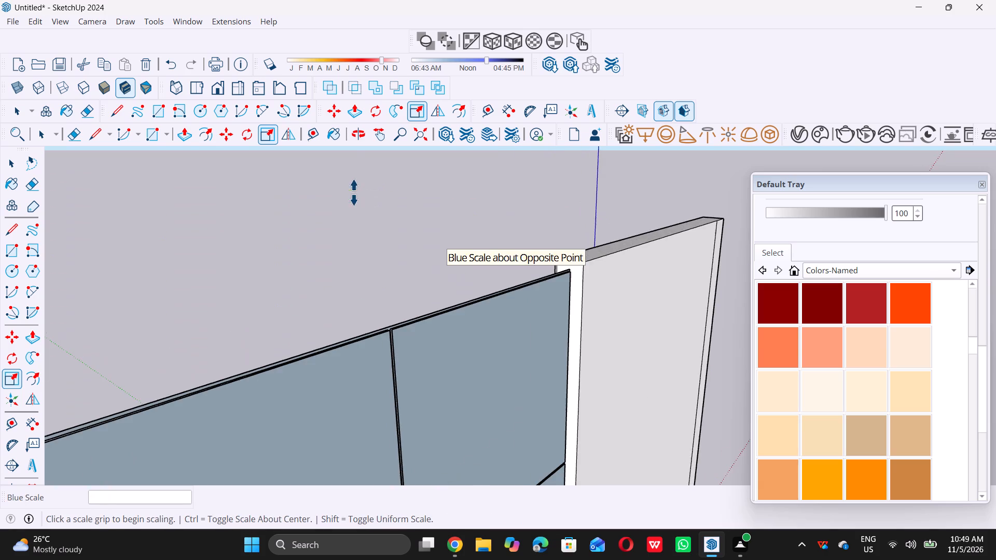
pyautogui.scroll(-12, 345, 247)
pyautogui.scroll(1, 355, 274)
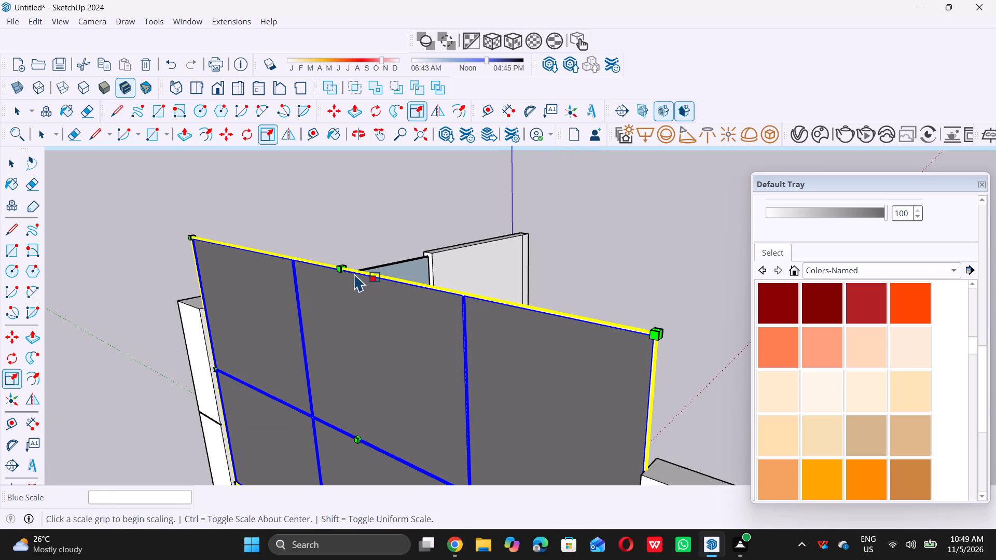
pyautogui.scroll(12, 354, 273)
pyautogui.scroll(-4, 325, 261)
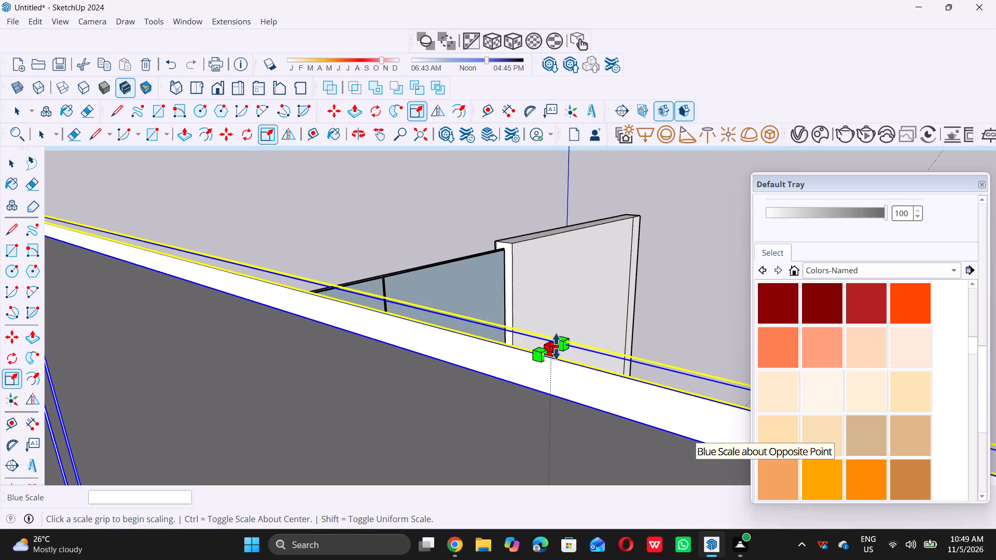
pyautogui.doubleClick(554, 346)
pyautogui.scroll(-3, 545, 379)
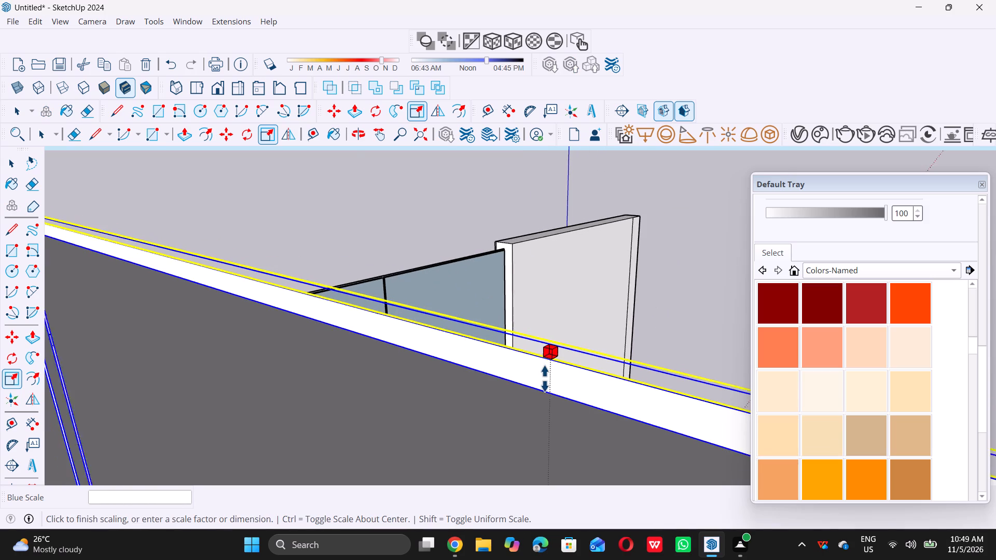
pyautogui.scroll(-20, 545, 379)
pyautogui.scroll(-6, 545, 379)
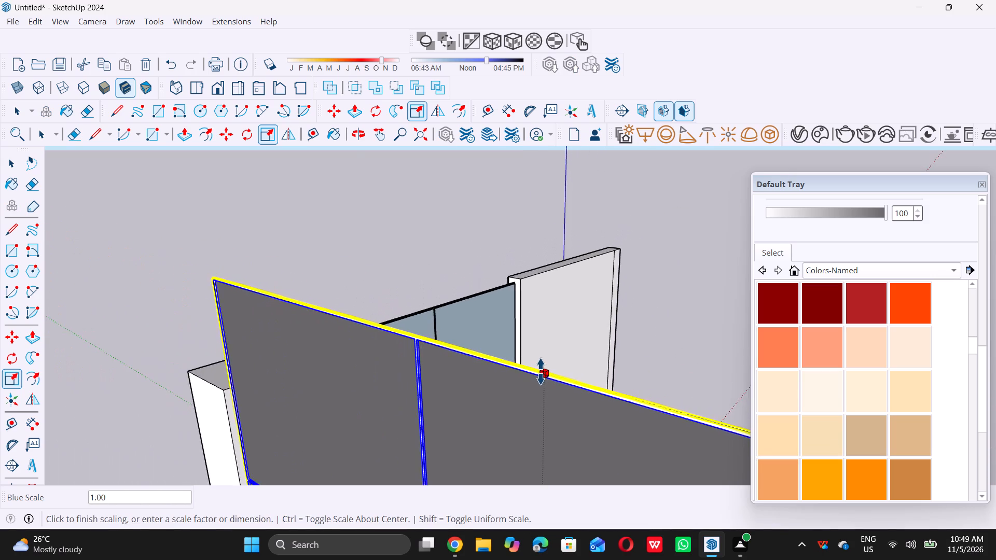
pyautogui.scroll(-17, 541, 371)
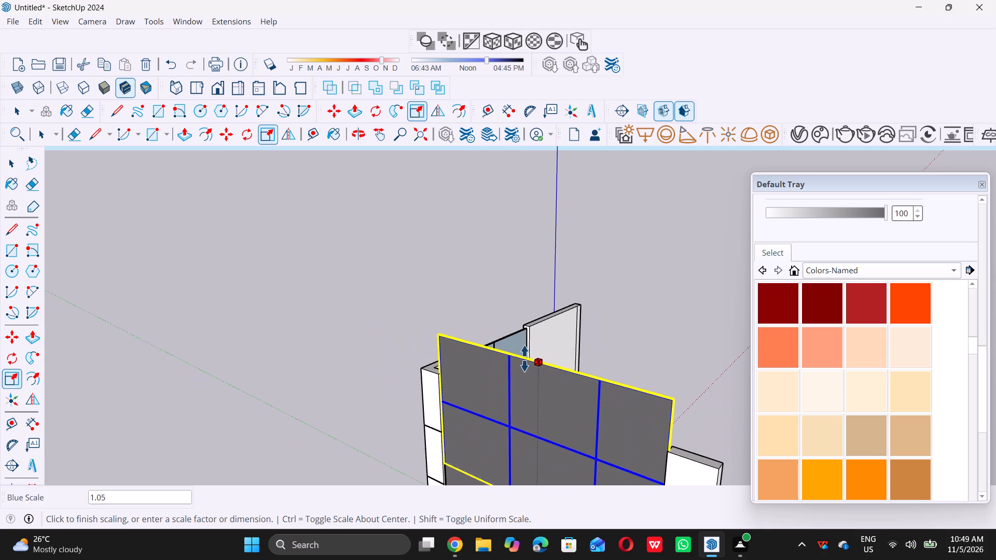
pyautogui.scroll(-8, 524, 358)
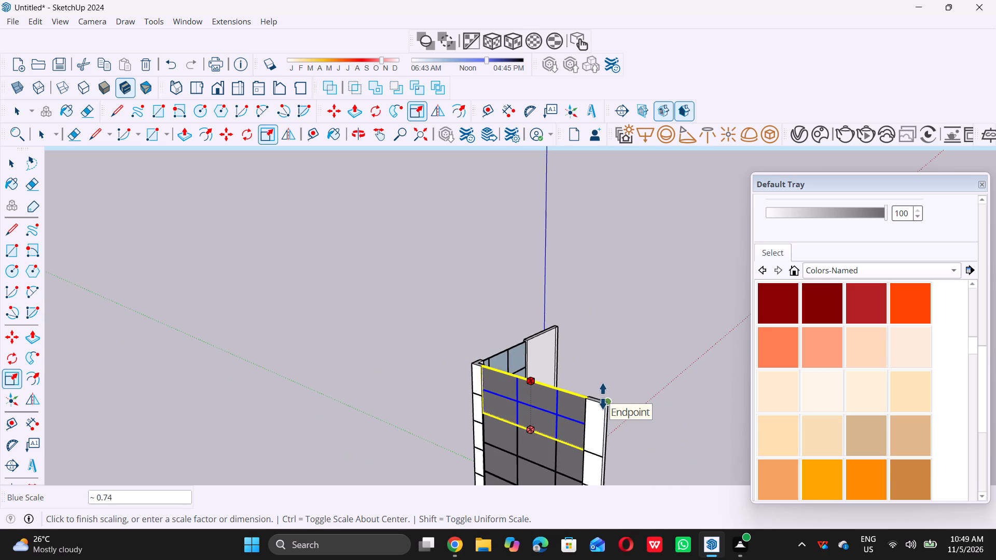
pyautogui.click(603, 396)
pyautogui.press('space')
pyautogui.doubleClick(630, 326)
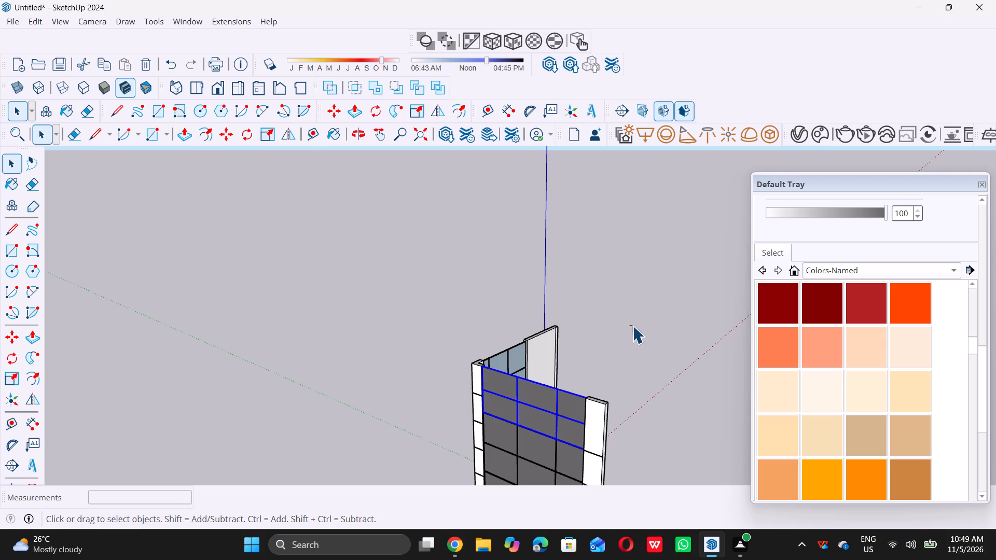
# Pull the top face of the wide end column beside the narrower glazing upward by 2'.
pyautogui.scroll(-6, 608, 343)
pyautogui.scroll(-1, 565, 422)
pyautogui.moveTo(549, 442); pyautogui.dragTo(579, 375, button='middle')
pyautogui.scroll(-17, 562, 369)
pyautogui.moveTo(505, 378); pyautogui.dragTo(651, 379, button='middle')
pyautogui.moveTo(515, 361); pyautogui.dragTo(585, 387, button='middle')
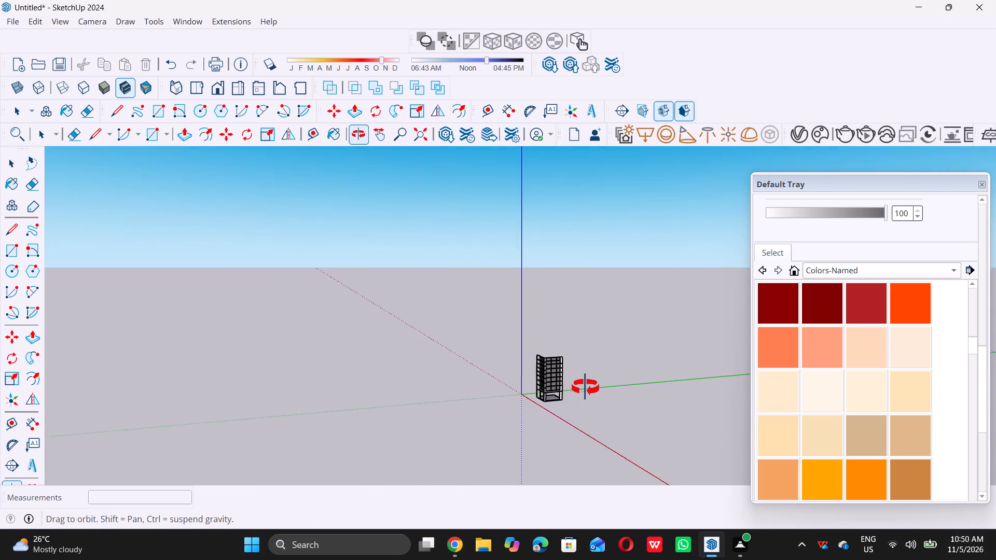
pyautogui.moveTo(585, 387); pyautogui.dragTo(648, 378, button='middle')
pyautogui.scroll(12, 586, 355)
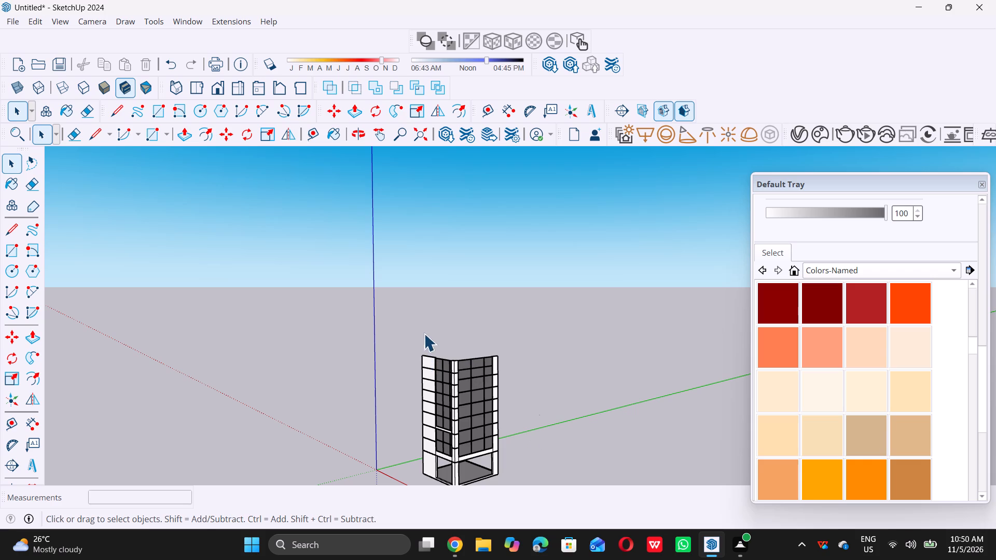
pyautogui.moveTo(406, 350); pyautogui.dragTo(449, 394, button='middle')
pyautogui.scroll(9, 424, 345)
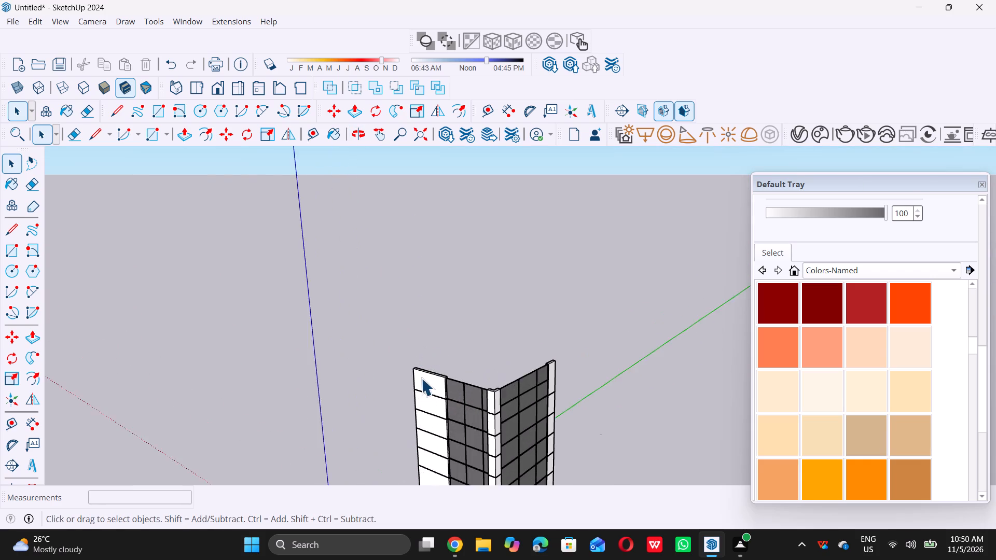
pyautogui.scroll(3, 421, 378)
pyautogui.moveTo(420, 371); pyautogui.dragTo(406, 428, button='middle')
pyautogui.scroll(7, 438, 371)
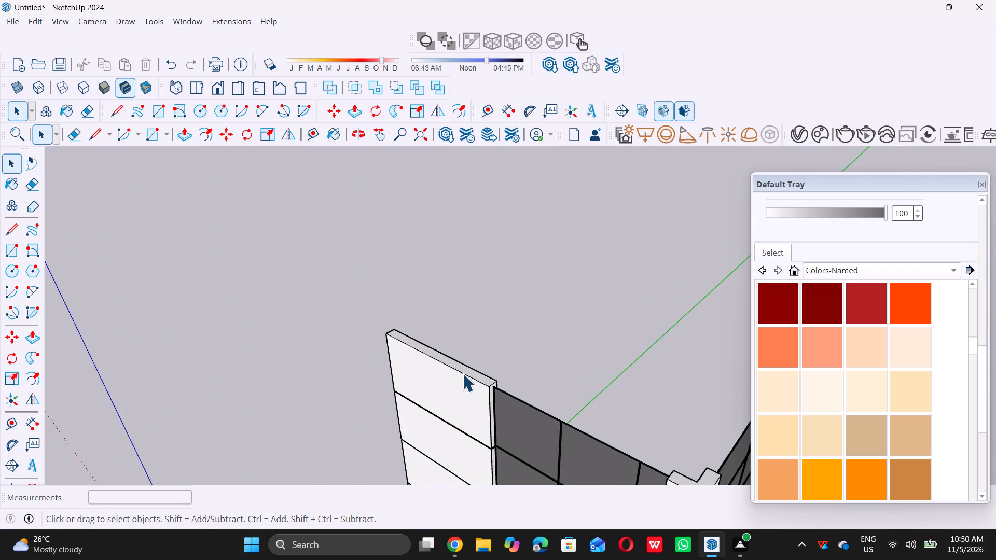
pyautogui.scroll(15, 463, 374)
pyautogui.click(518, 371)
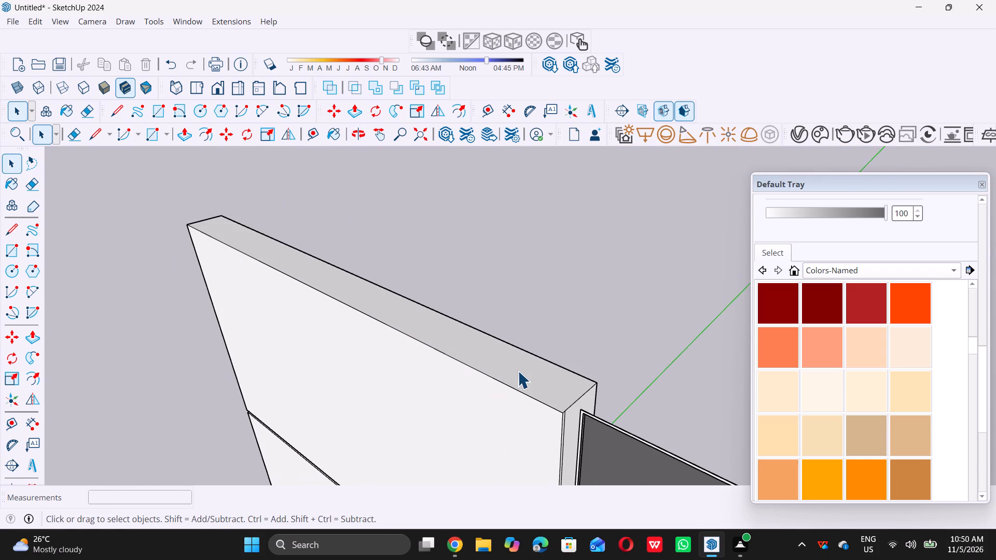
pyautogui.press('p')
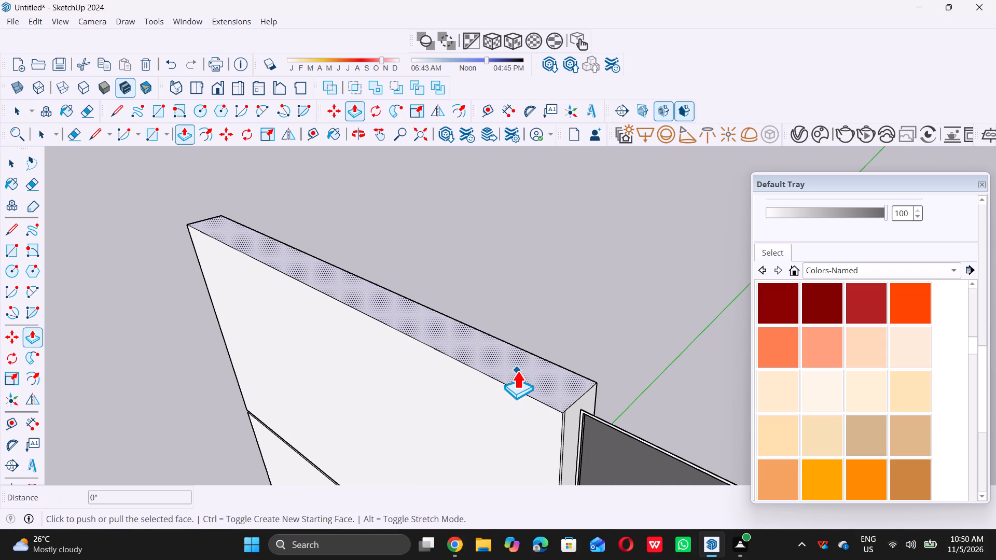
pyautogui.click(517, 370)
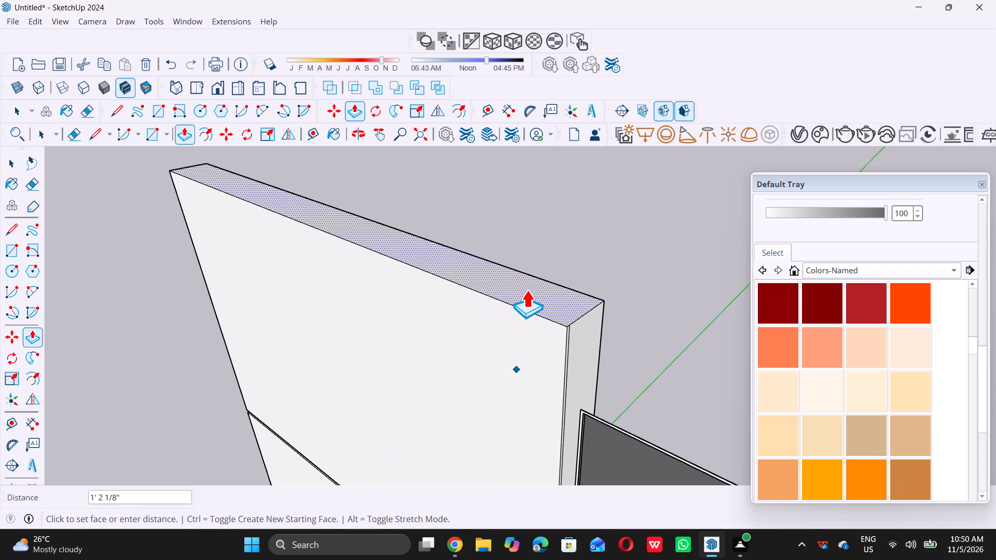
pyautogui.press('2')
pyautogui.press("'")
pyautogui.press('Return')
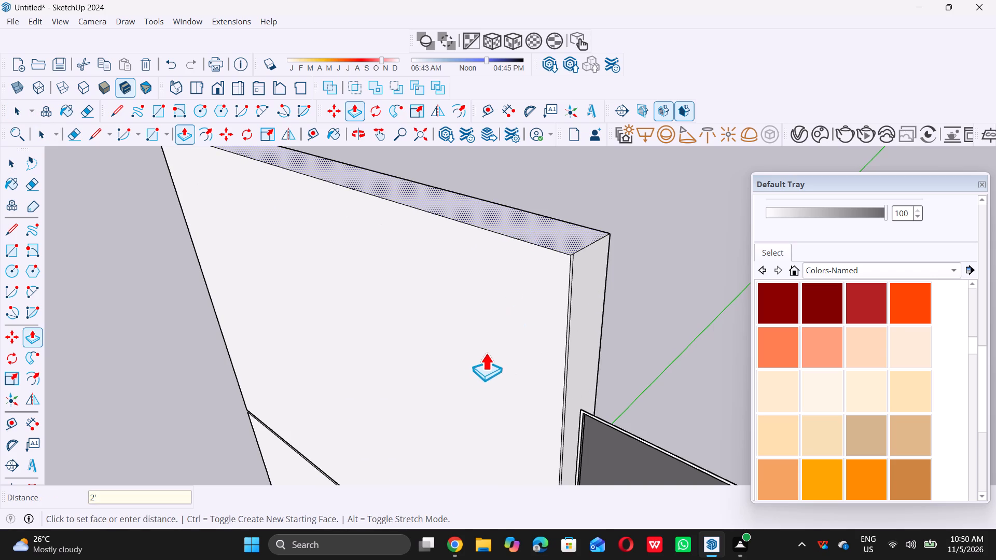
pyautogui.moveTo(561, 332); pyautogui.dragTo(548, 294, button='middle')
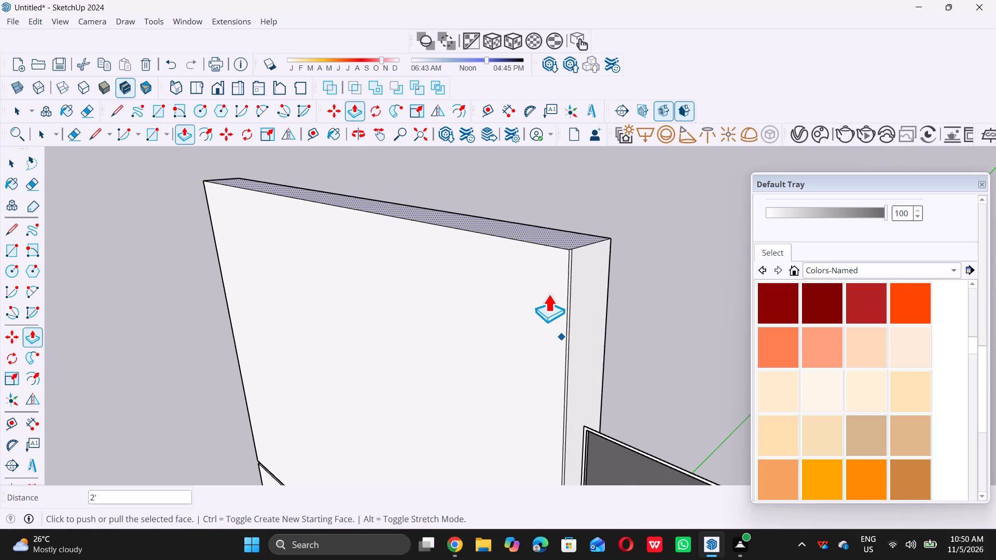
pyautogui.press('space')
# Draw a line about 9" long across the raised end column's side face, just above the glazing's top corner.
pyautogui.scroll(-16, 583, 264)
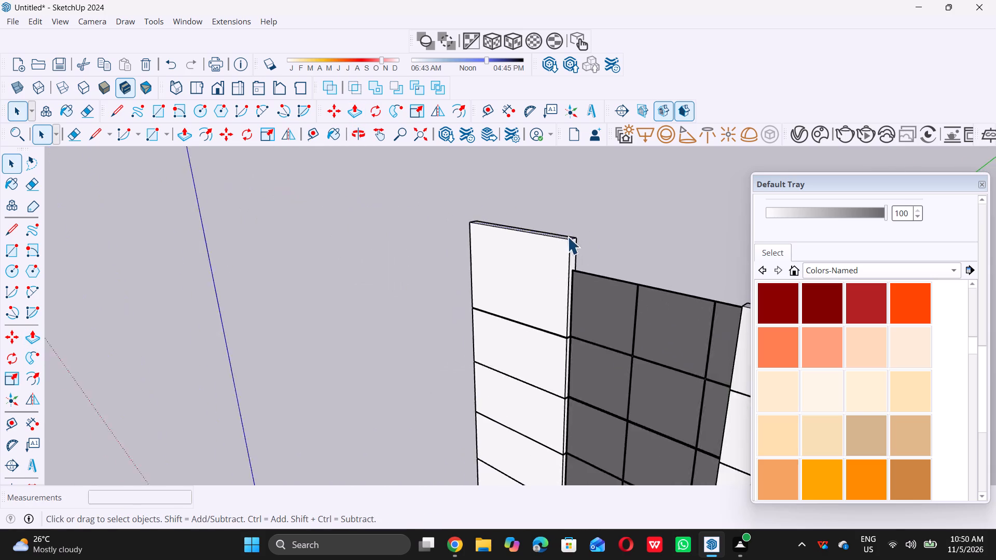
pyautogui.scroll(20, 577, 342)
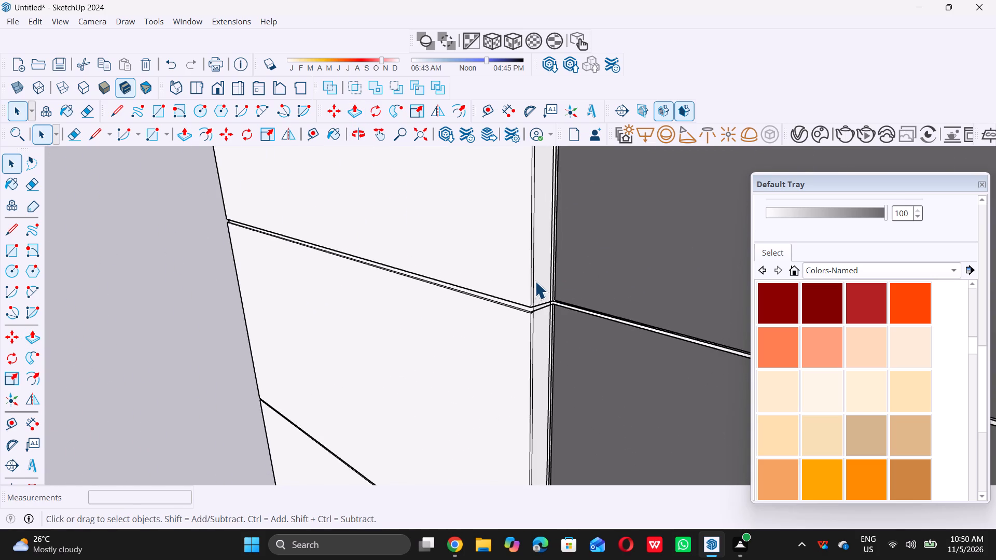
pyautogui.scroll(9, 532, 278)
pyautogui.scroll(-13, 531, 278)
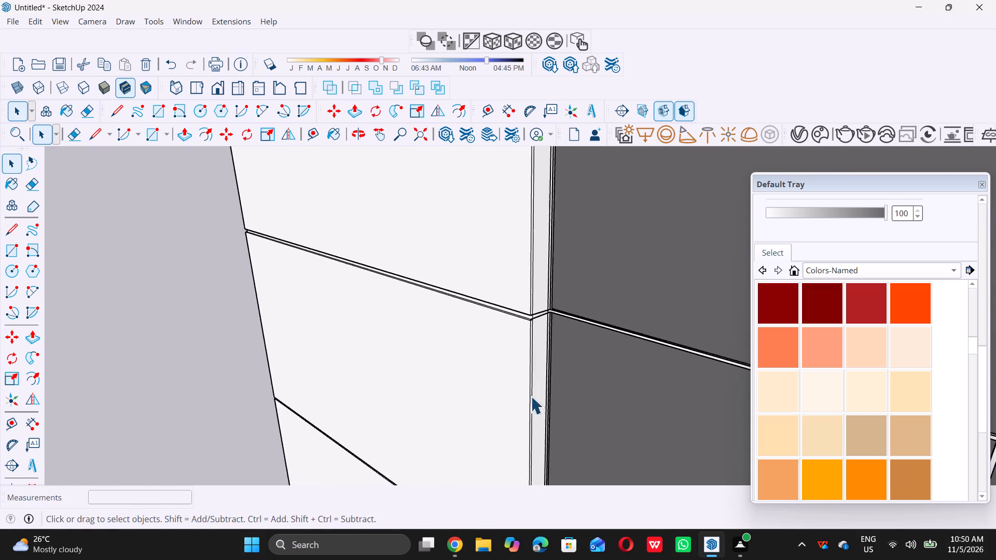
pyautogui.scroll(-14, 531, 396)
pyautogui.moveTo(527, 319); pyautogui.dragTo(533, 325, button='middle')
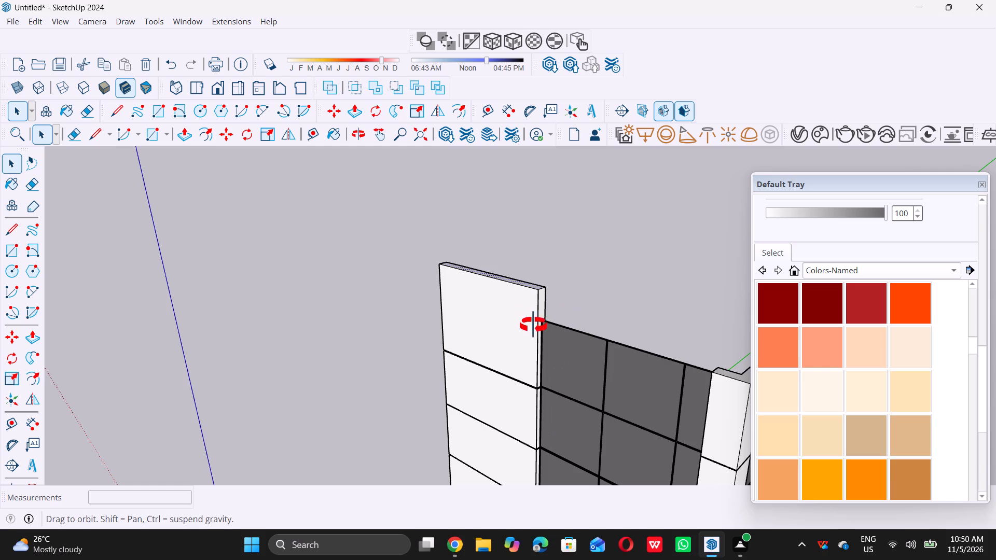
pyautogui.moveTo(533, 325); pyautogui.dragTo(538, 331, button='middle')
pyautogui.scroll(17, 539, 320)
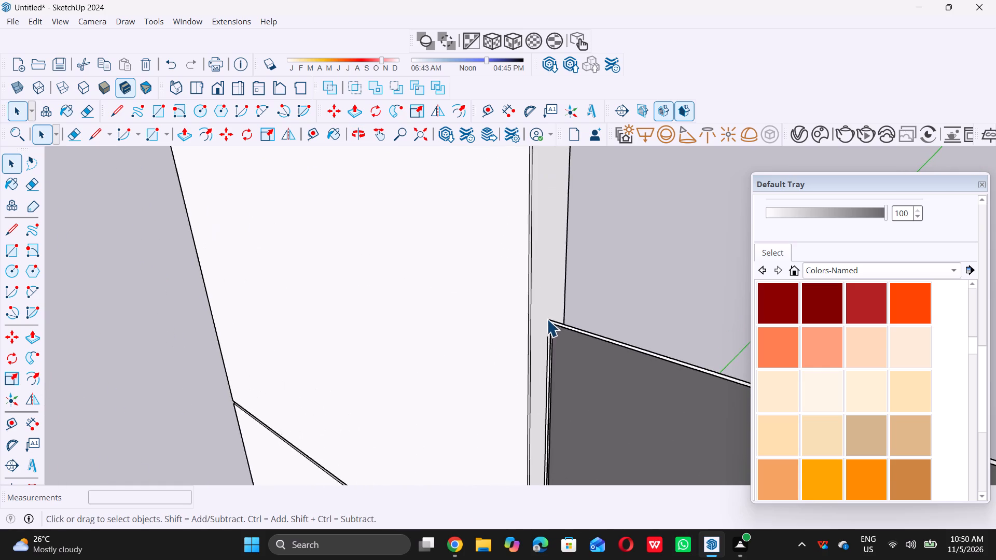
pyautogui.scroll(15, 547, 319)
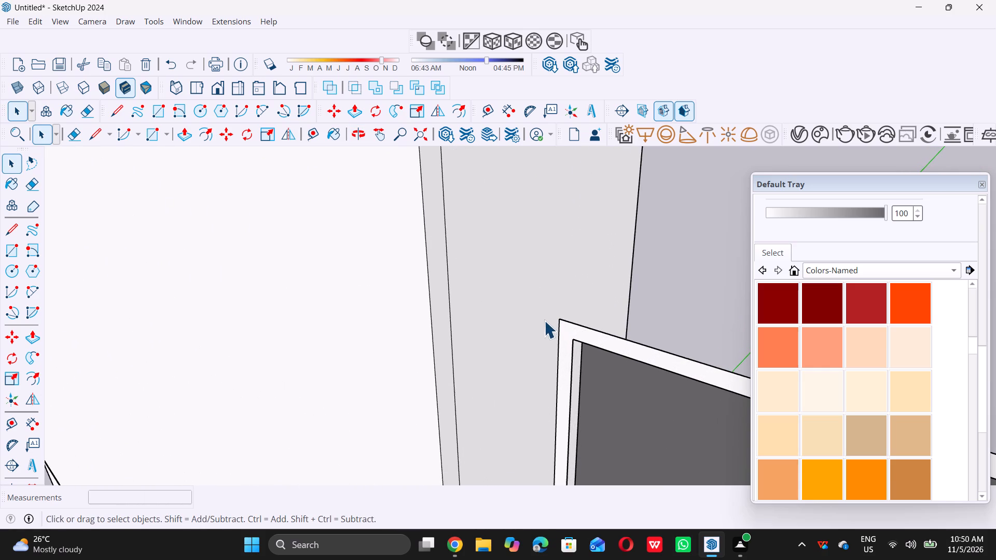
pyautogui.press('l')
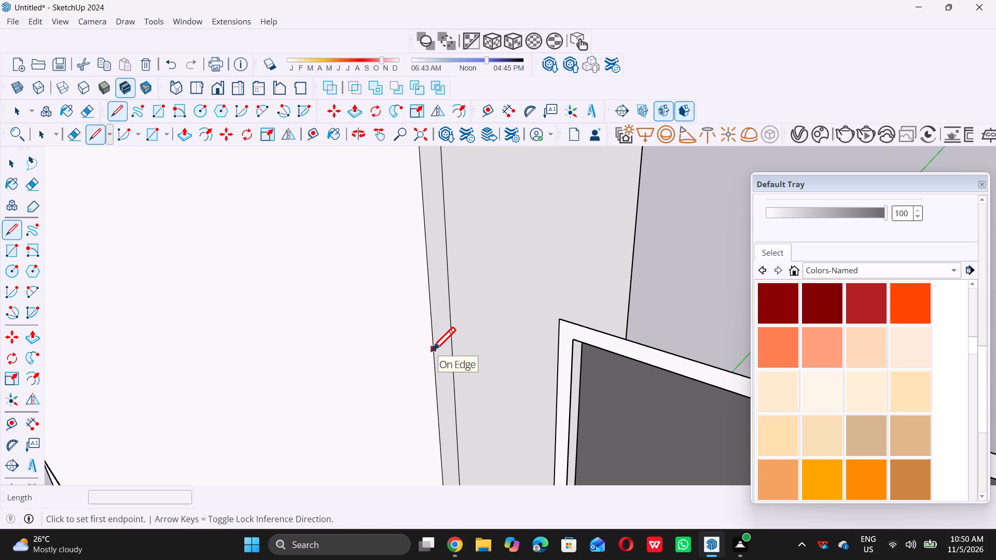
pyautogui.click(432, 350)
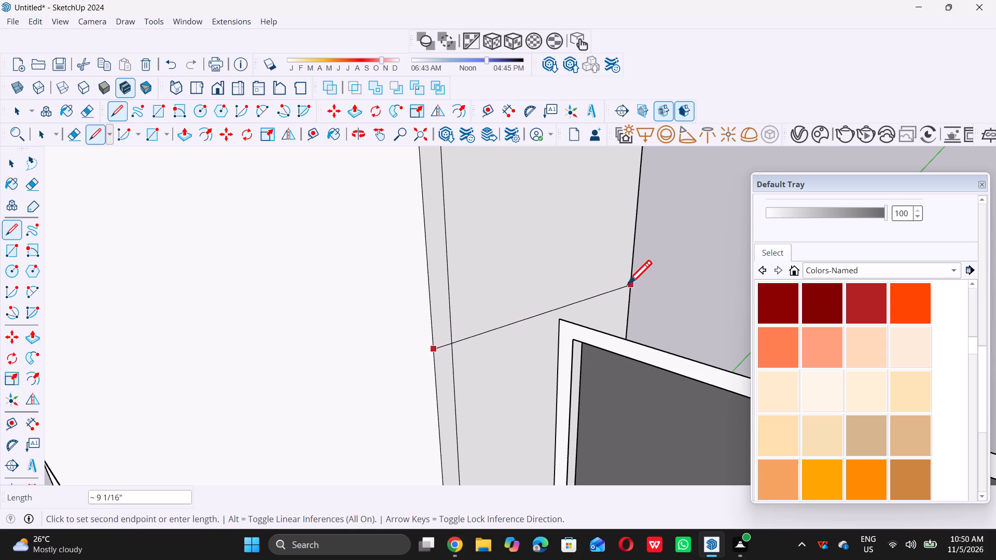
pyautogui.doubleClick(636, 254)
pyautogui.press('space')
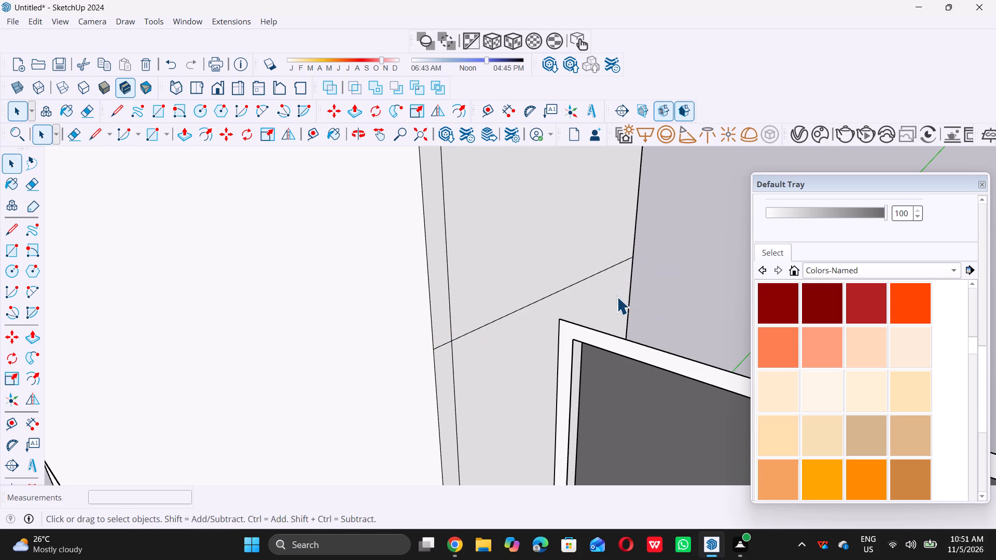
# Erase the vertical edge on the raised end column's side face above the drawn line.
pyautogui.press('e')
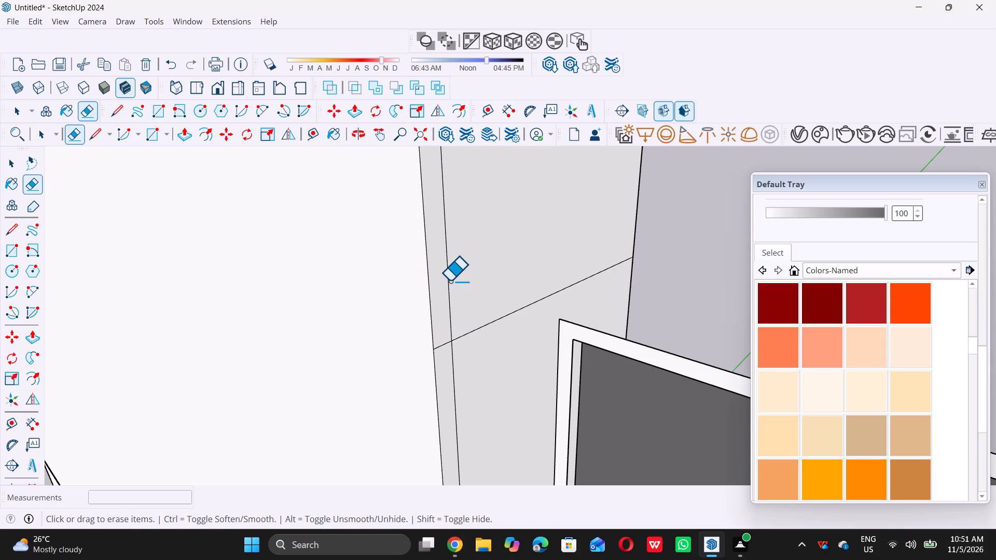
pyautogui.click(445, 277)
pyautogui.doubleClick(448, 277)
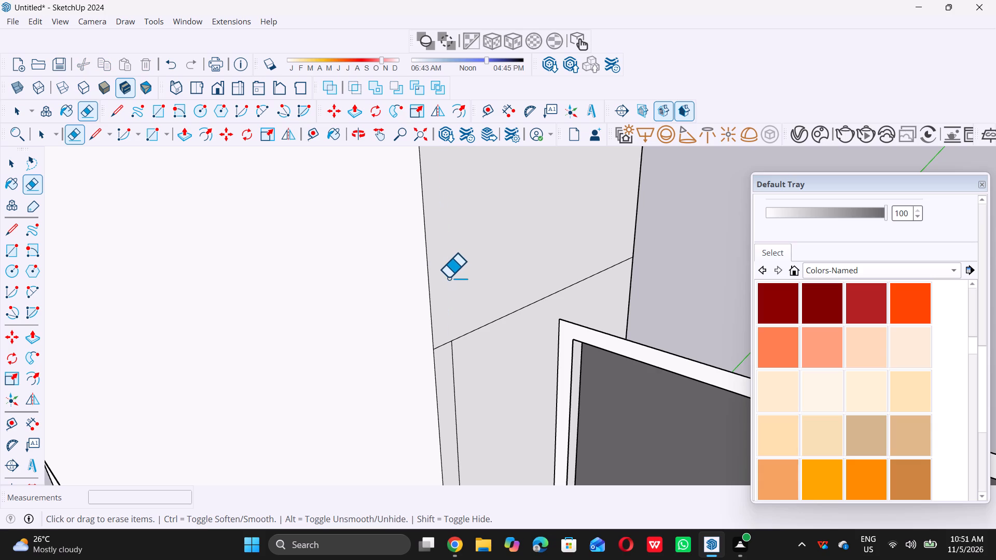
pyautogui.press('space')
# Pull the raised end column's upper side face 12' across the narrower glazing to the corner column, forming a header beam.
pyautogui.doubleClick(473, 256)
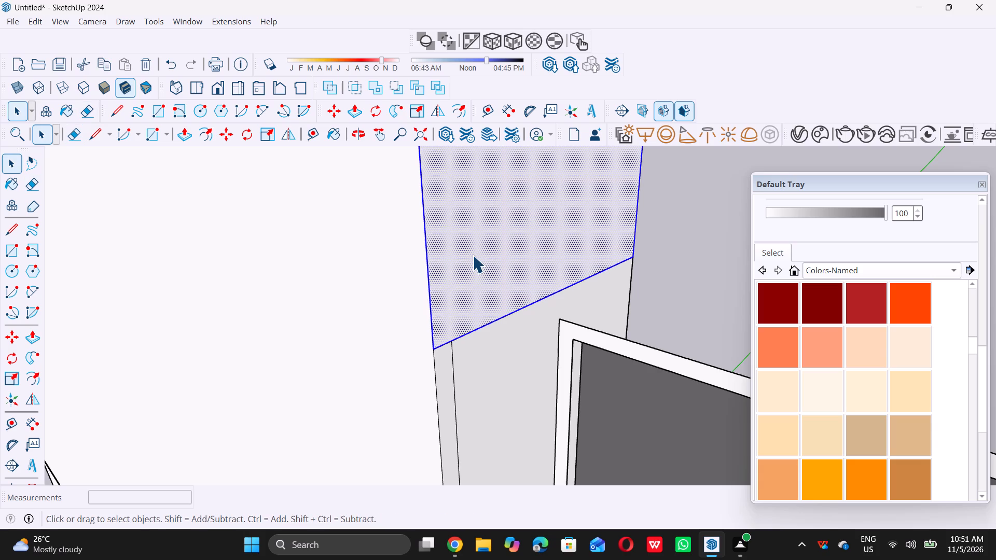
pyautogui.press('p')
pyautogui.click(473, 255)
pyautogui.scroll(-4, 511, 286)
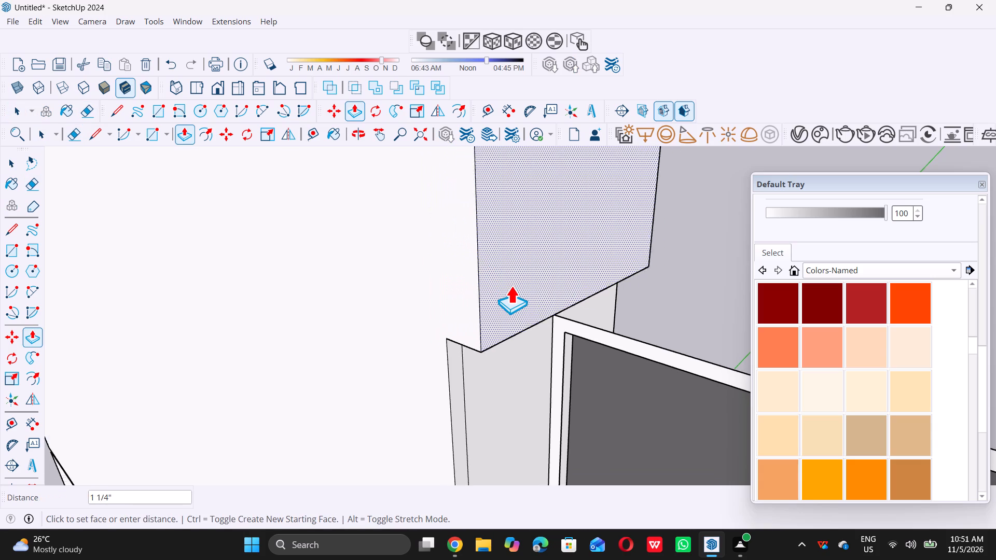
pyautogui.scroll(-6, 511, 286)
pyautogui.scroll(-19, 535, 326)
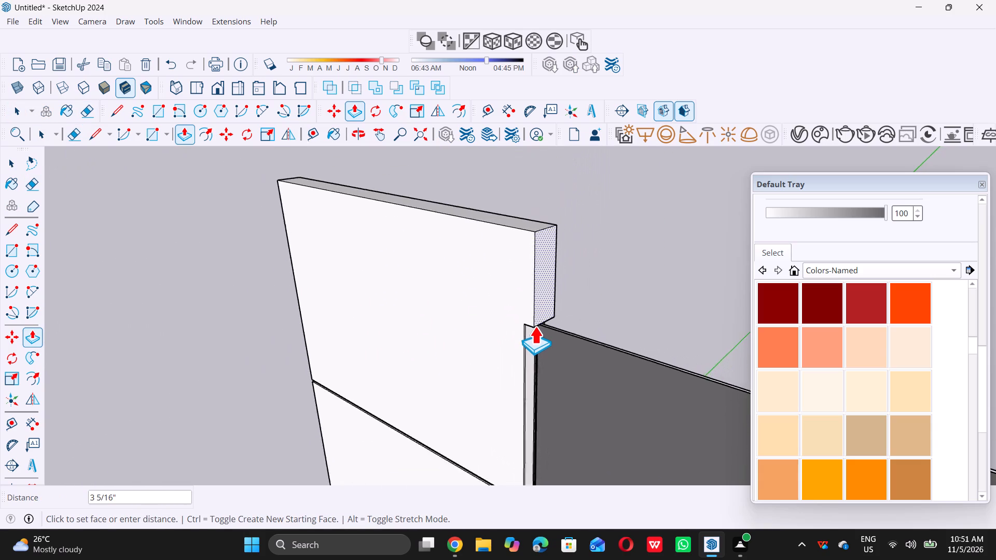
pyautogui.scroll(-15, 535, 326)
pyautogui.scroll(5, 661, 362)
pyautogui.click(660, 380)
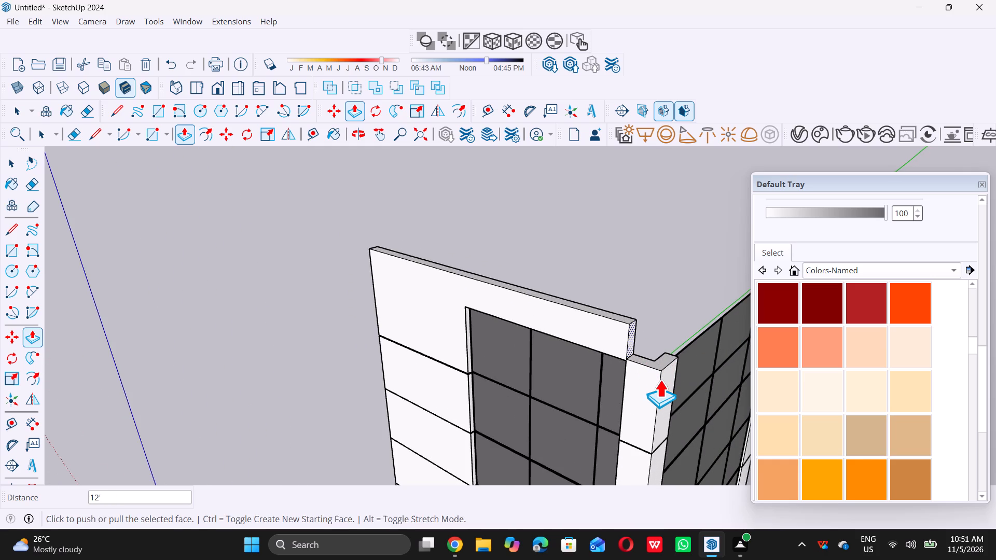
# Pull the header beam's end face over the corner column until it is flush with the column's outer face.
pyautogui.moveTo(691, 290); pyautogui.dragTo(611, 217, button='middle')
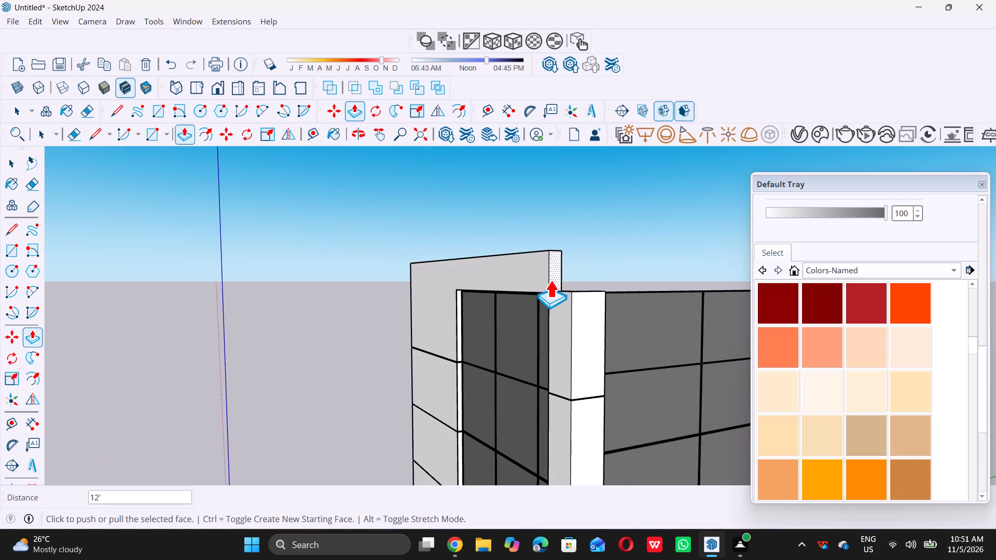
pyautogui.scroll(14, 559, 276)
pyautogui.doubleClick(554, 270)
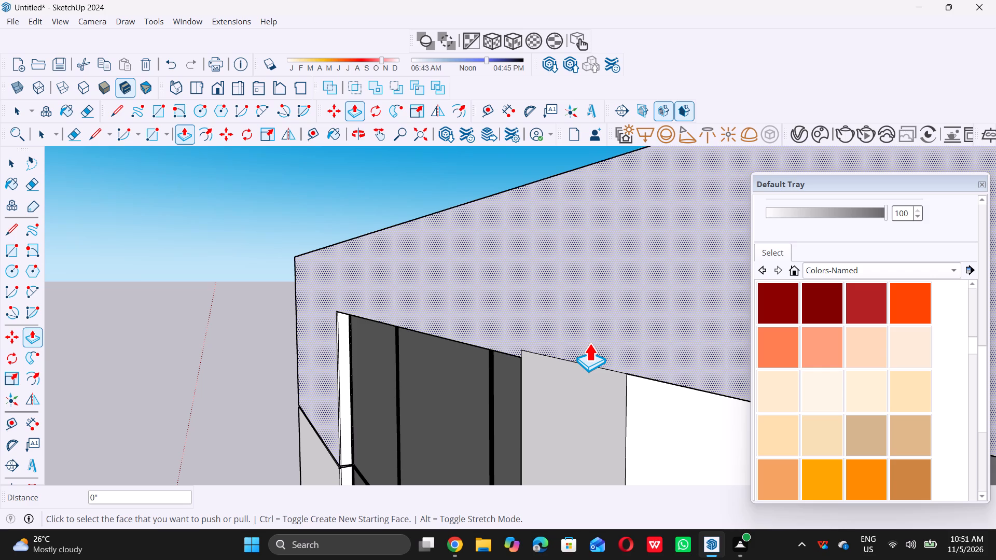
pyautogui.hotkey('ctrl', 'z')
pyautogui.click(555, 303)
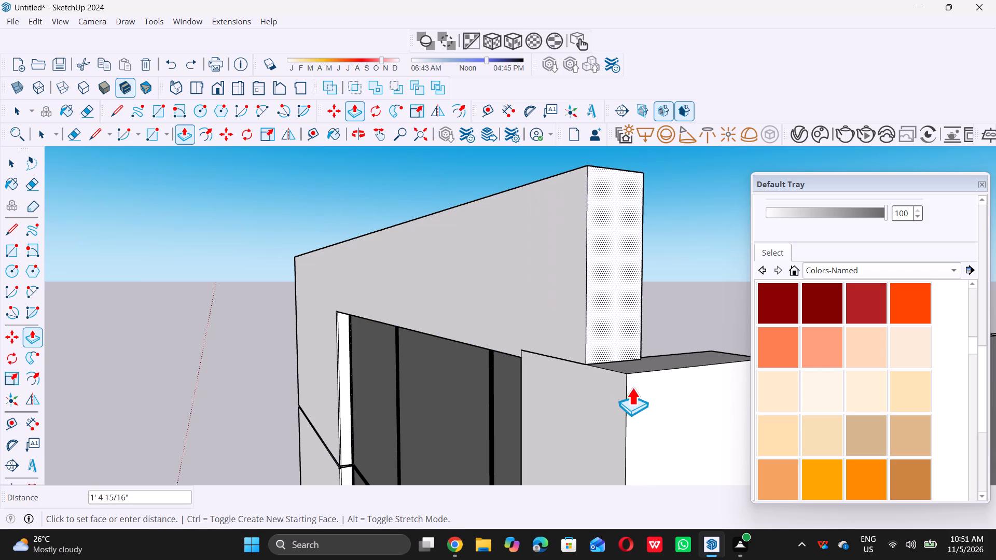
pyautogui.click(629, 392)
pyautogui.press('space')
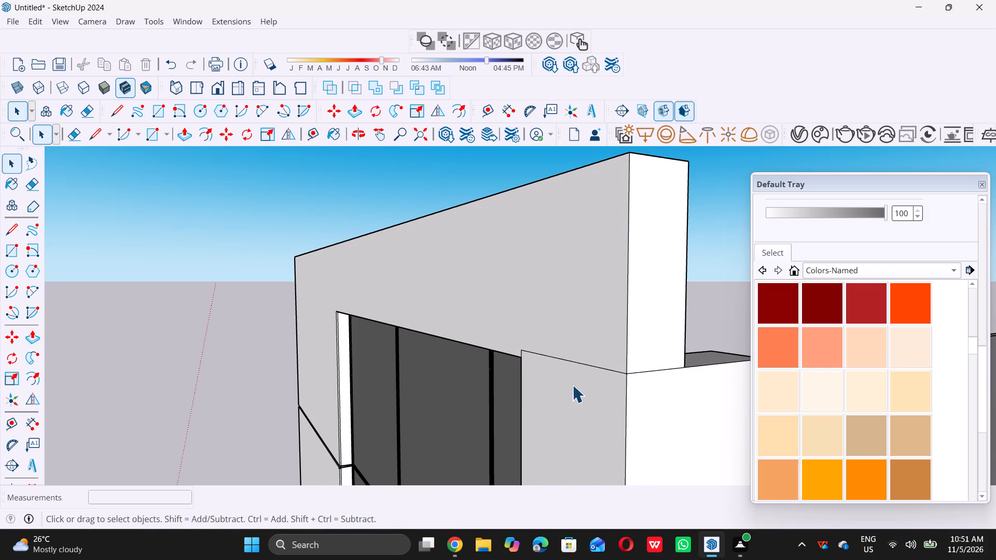
# Draw a vertical line about 2' long on the beam's inner face, from the corner column's inner top corner to the top edge.
pyautogui.scroll(-16, 533, 370)
pyautogui.moveTo(611, 344); pyautogui.dragTo(308, 412, button='middle')
pyautogui.scroll(4, 422, 313)
pyautogui.moveTo(420, 317); pyautogui.dragTo(385, 324, button='middle')
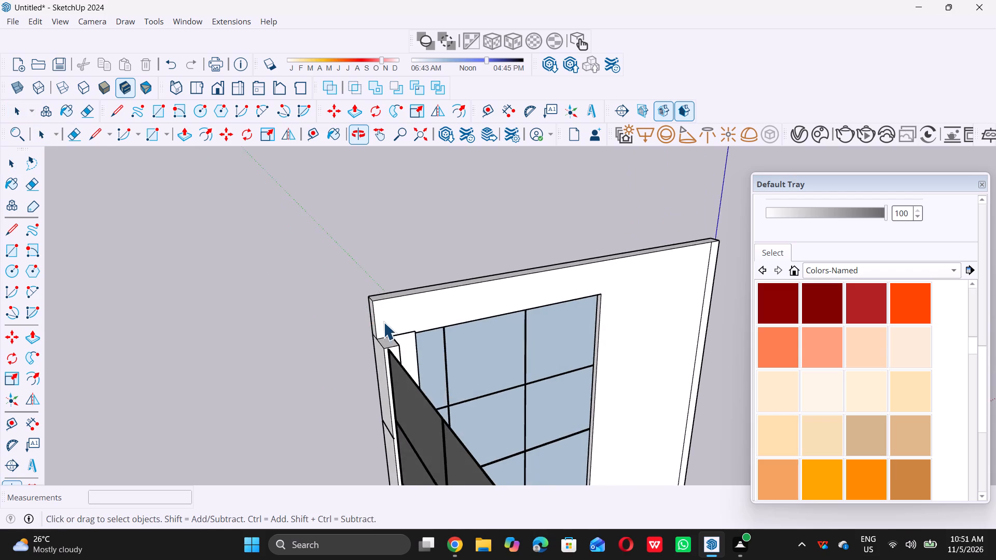
pyautogui.scroll(16, 383, 321)
pyautogui.press('l')
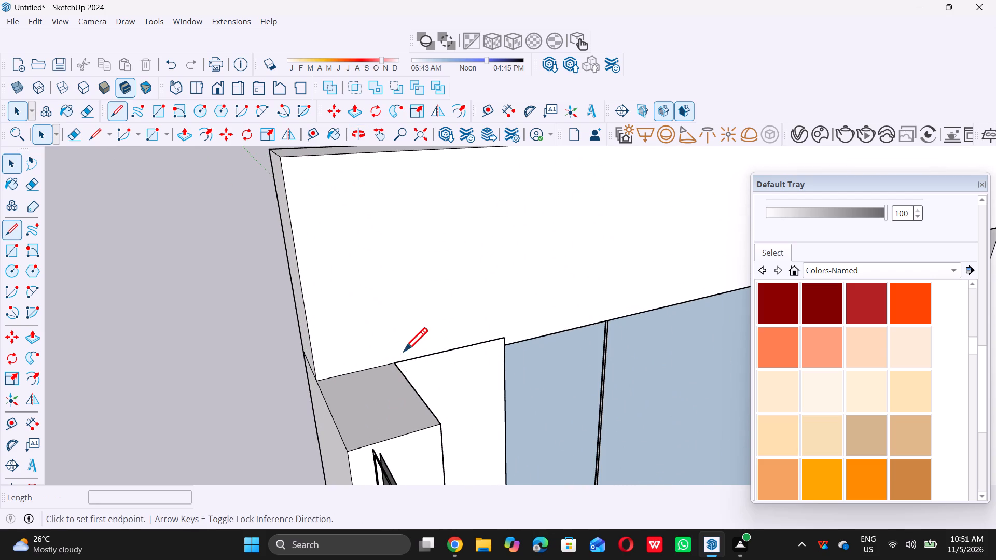
pyautogui.tripleClick(397, 363)
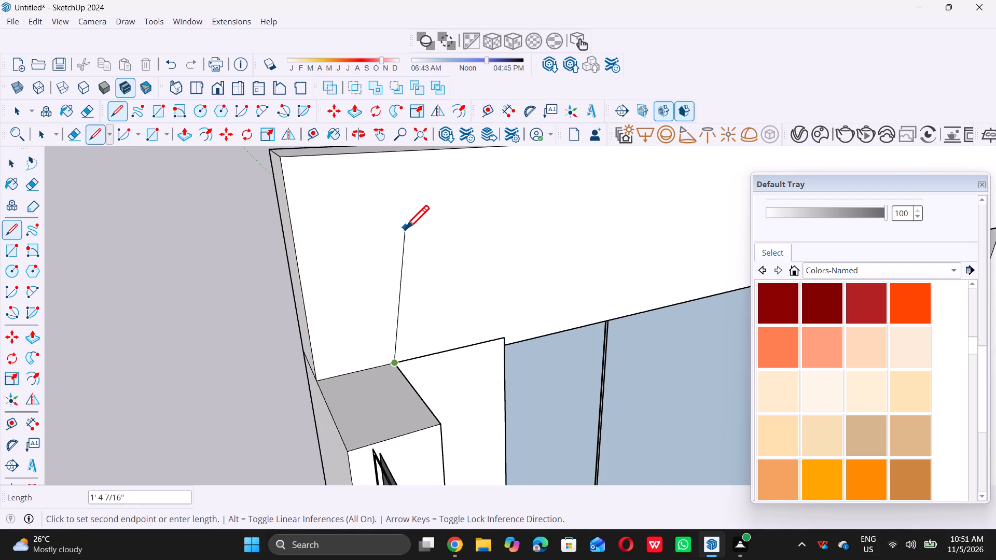
pyautogui.scroll(-5, 381, 245)
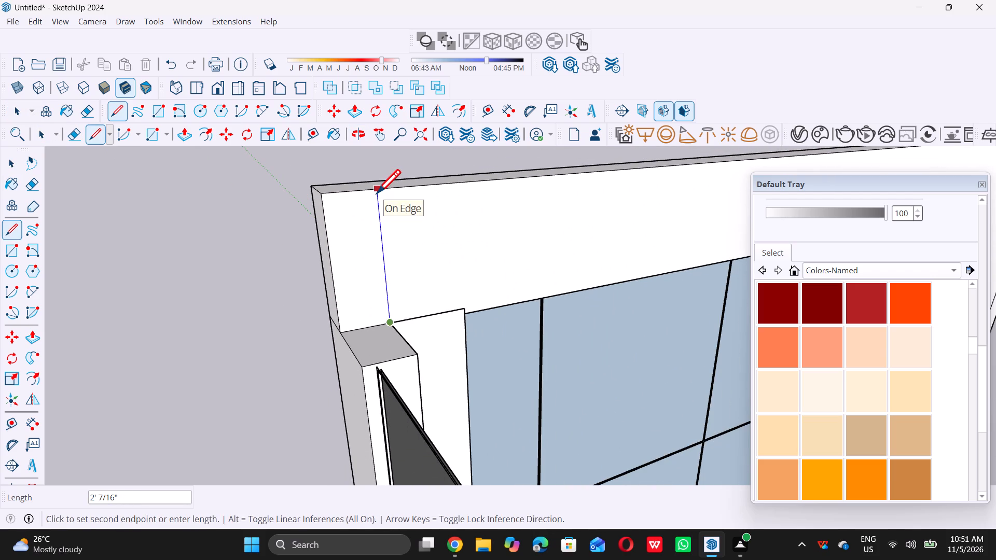
pyautogui.doubleClick(377, 191)
pyautogui.press('space')
pyautogui.scroll(-8, 376, 190)
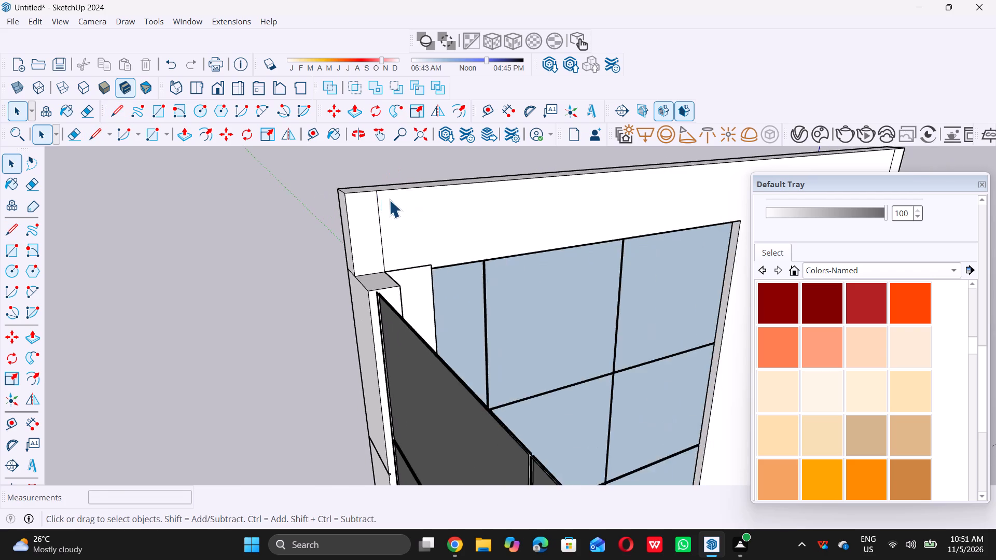
# Pull the narrow strip beside the drawn line outward over the corner column to start a beam above the wide glazing.
pyautogui.scroll(-3, 389, 200)
pyautogui.moveTo(348, 264); pyautogui.dragTo(376, 295, button='middle')
pyautogui.scroll(5, 380, 273)
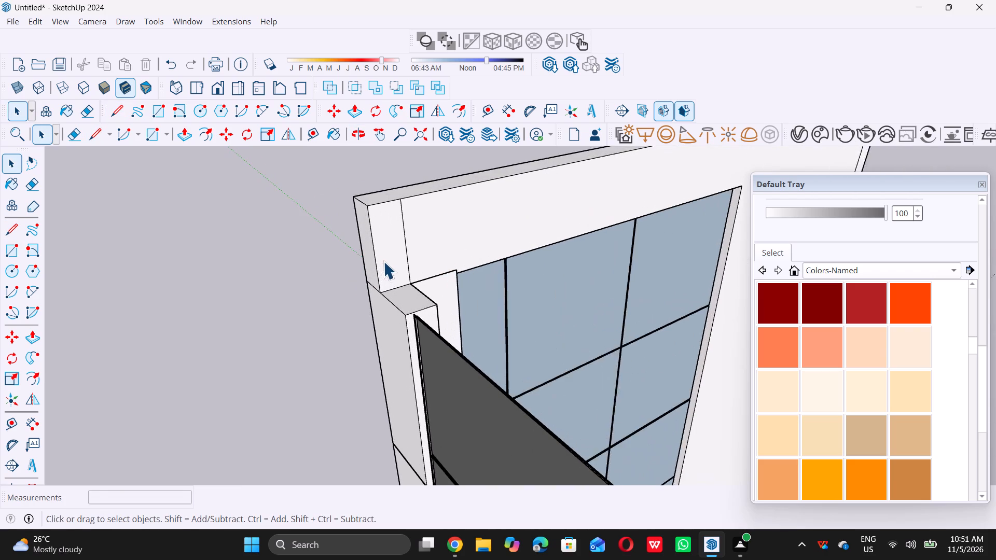
pyautogui.scroll(2, 383, 261)
pyautogui.click(384, 253)
pyautogui.press('p')
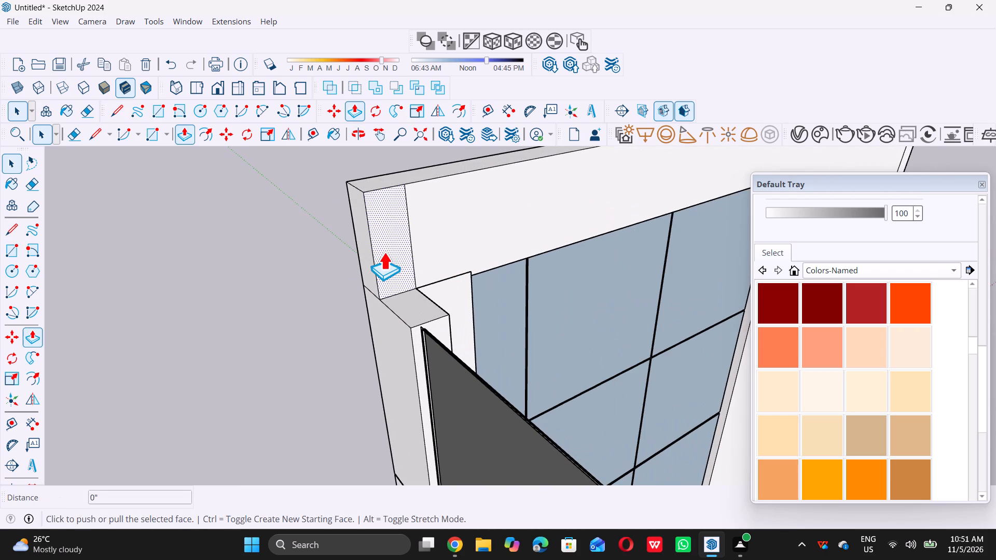
pyautogui.doubleClick(384, 252)
pyautogui.doubleClick(432, 281)
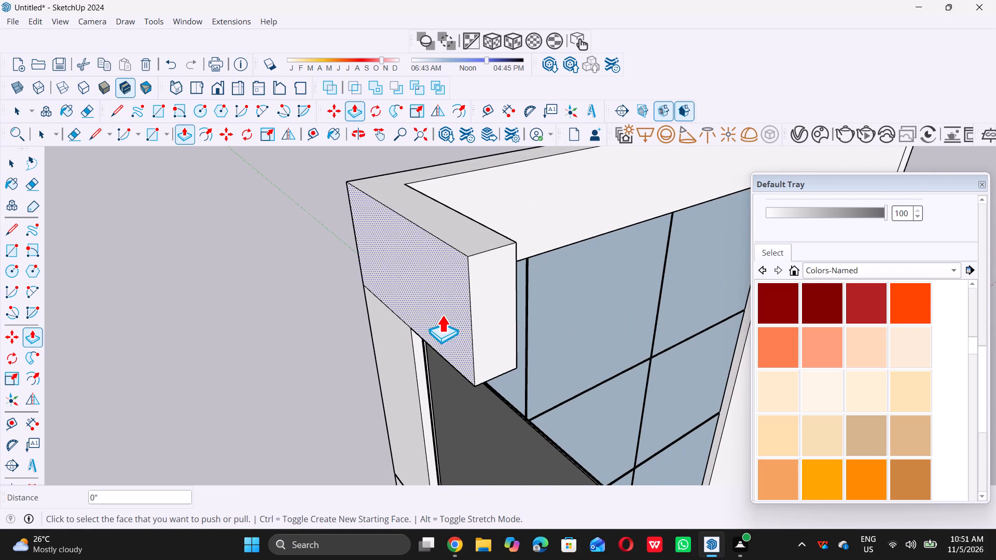
# Pull the new beam's end face 20' across the wide glazing to align with the far end column's outer edge.
pyautogui.click(492, 328)
pyautogui.scroll(-6, 504, 346)
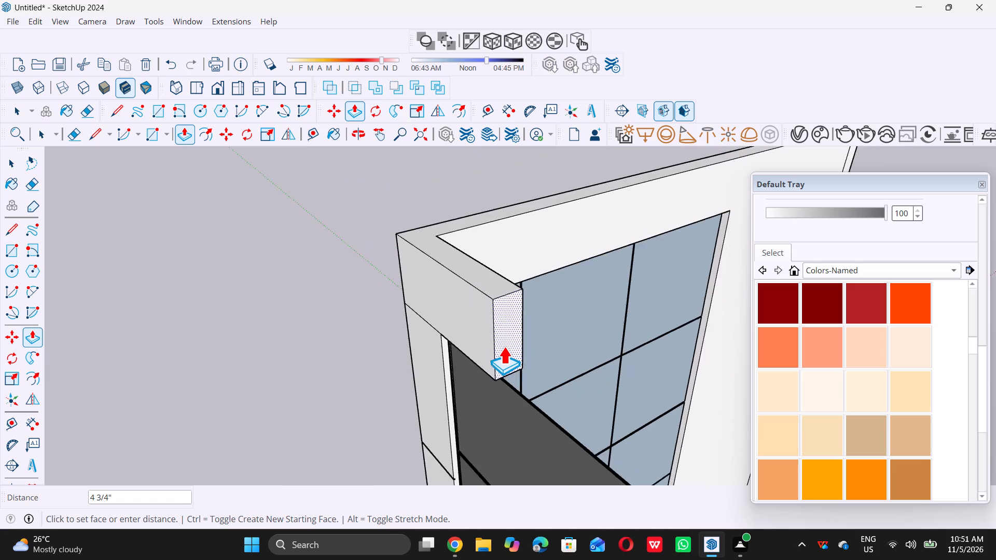
pyautogui.scroll(-19, 504, 346)
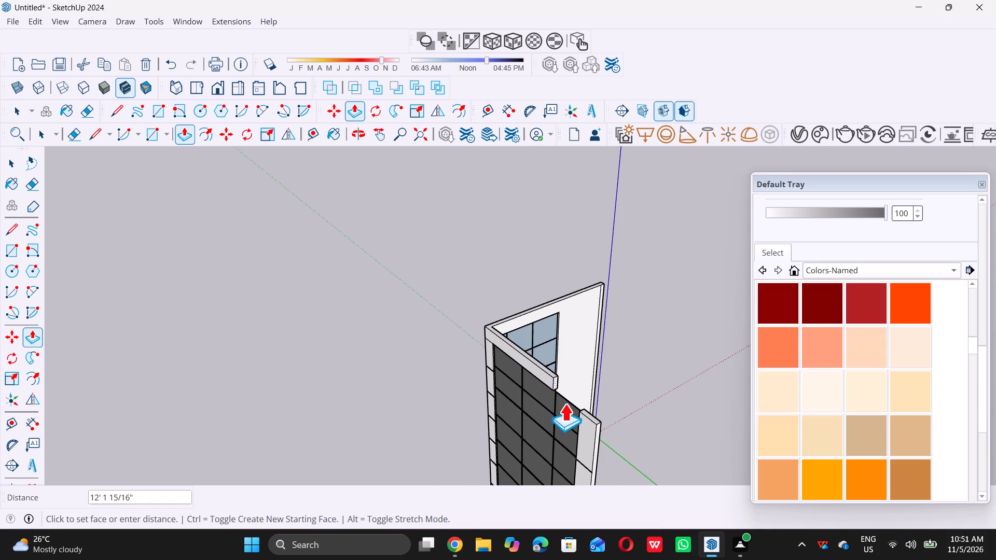
pyautogui.scroll(13, 605, 439)
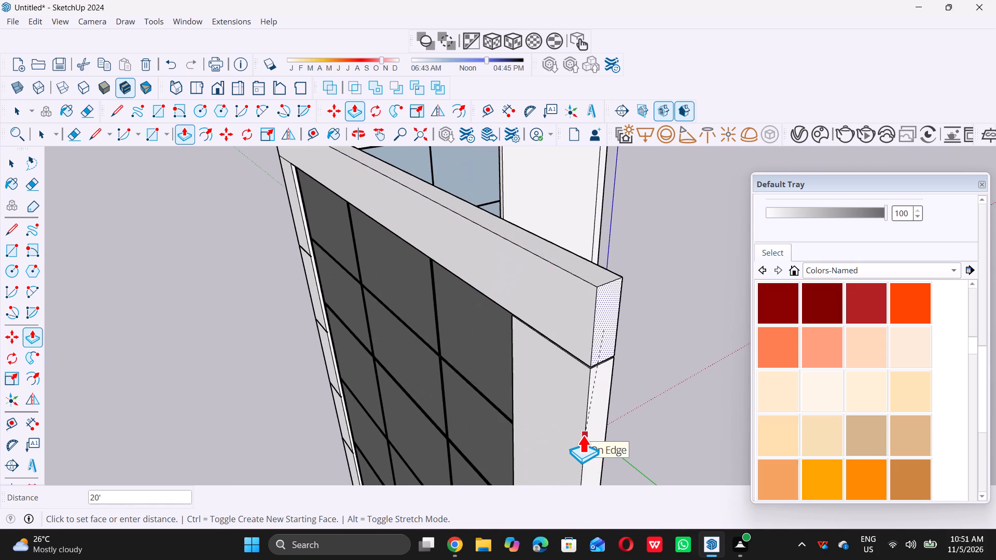
pyautogui.doubleClick(583, 435)
pyautogui.press('space')
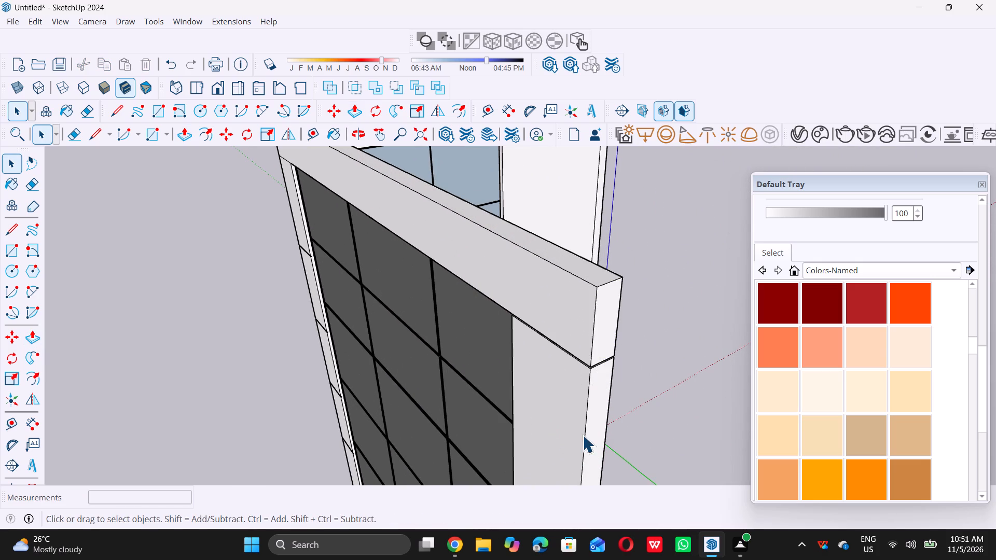
# Examine the joint between the new beam's underside and the far end column's top from several angles.
pyautogui.moveTo(609, 393); pyautogui.dragTo(654, 307, button='middle')
pyautogui.middleClick(654, 307)
pyautogui.scroll(-8, 647, 313)
pyautogui.scroll(12, 616, 334)
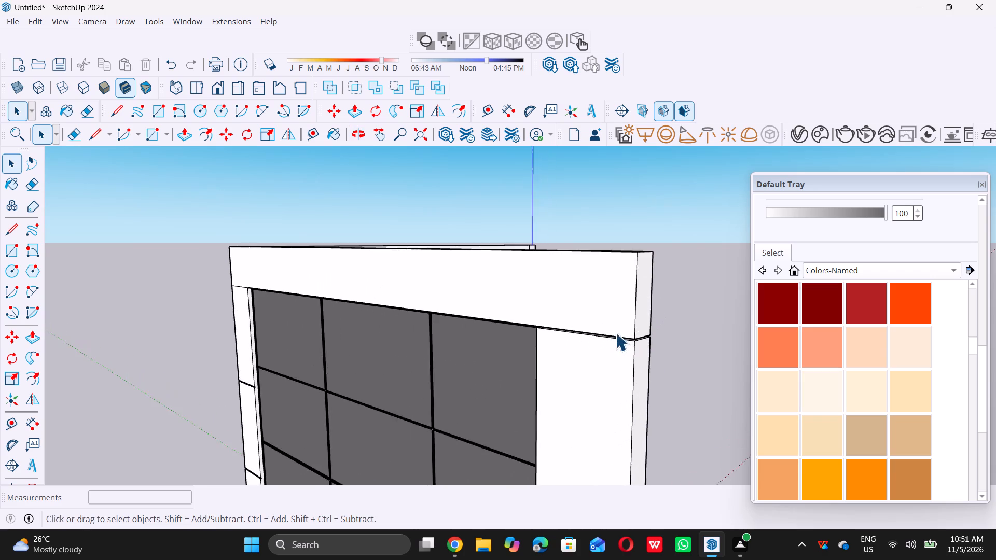
pyautogui.scroll(19, 616, 333)
pyautogui.scroll(-7, 628, 351)
pyautogui.moveTo(628, 340); pyautogui.dragTo(631, 303, button='middle')
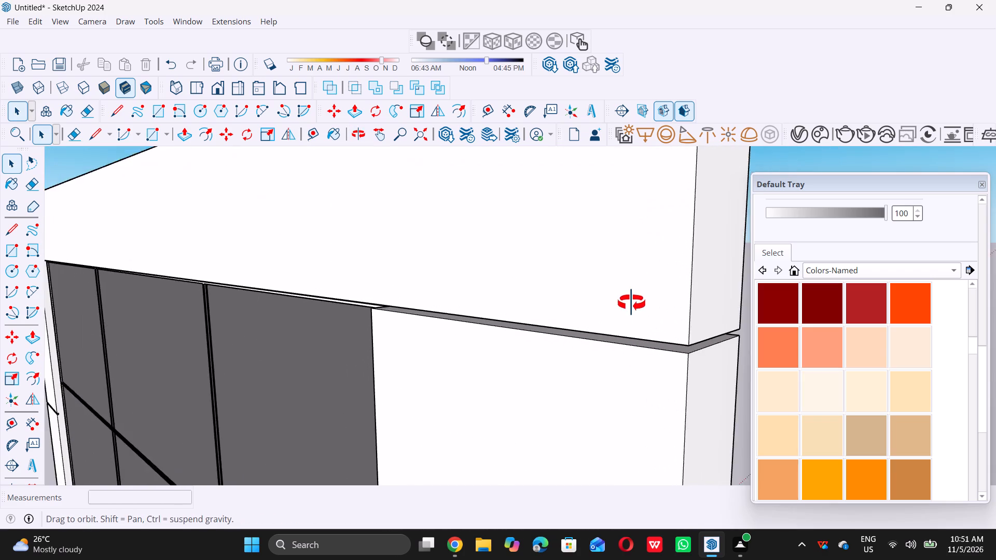
pyautogui.moveTo(631, 303); pyautogui.dragTo(626, 319, button='middle')
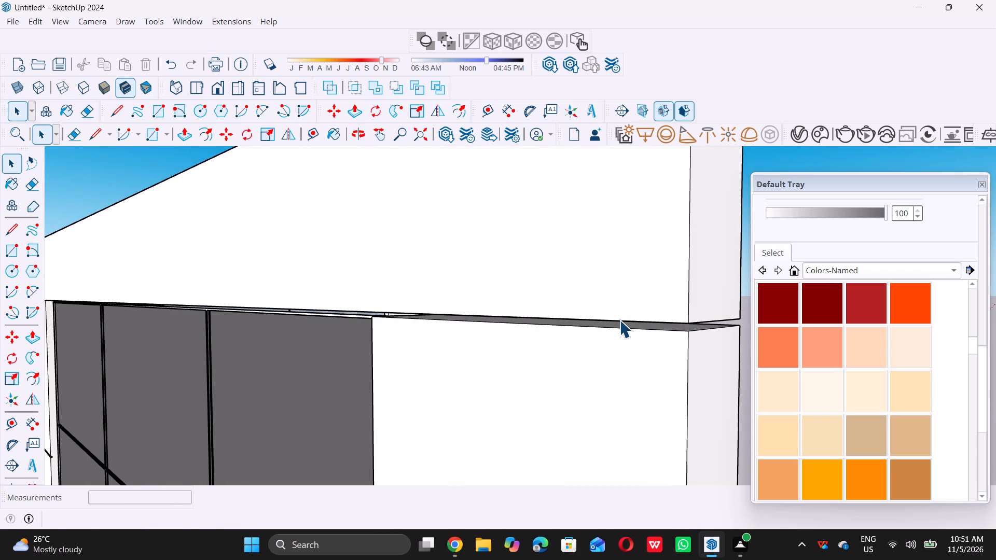
pyautogui.scroll(-2, 619, 320)
pyautogui.moveTo(577, 321); pyautogui.dragTo(647, 298, button='middle')
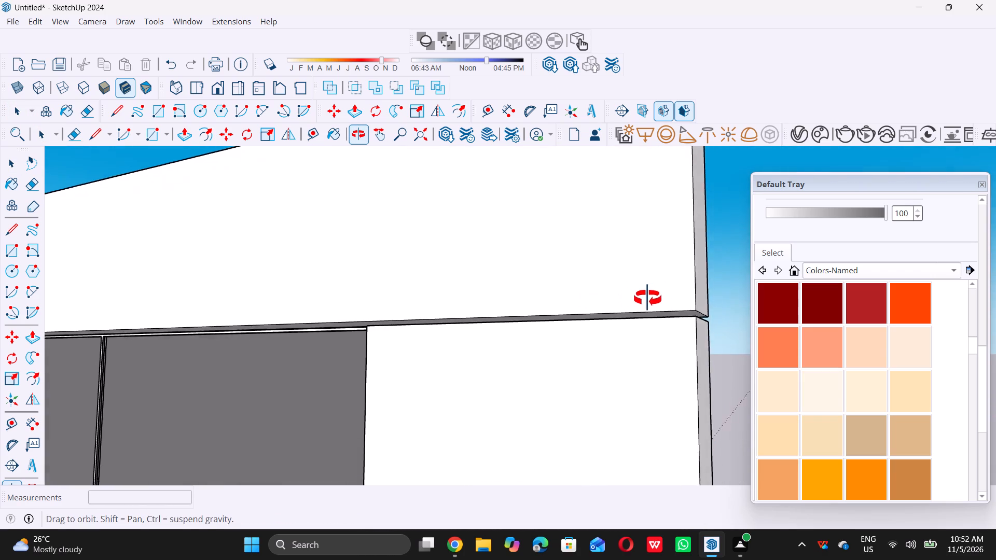
pyautogui.moveTo(647, 298); pyautogui.dragTo(635, 339, button='middle')
pyautogui.moveTo(571, 349); pyautogui.dragTo(489, 329, button='middle')
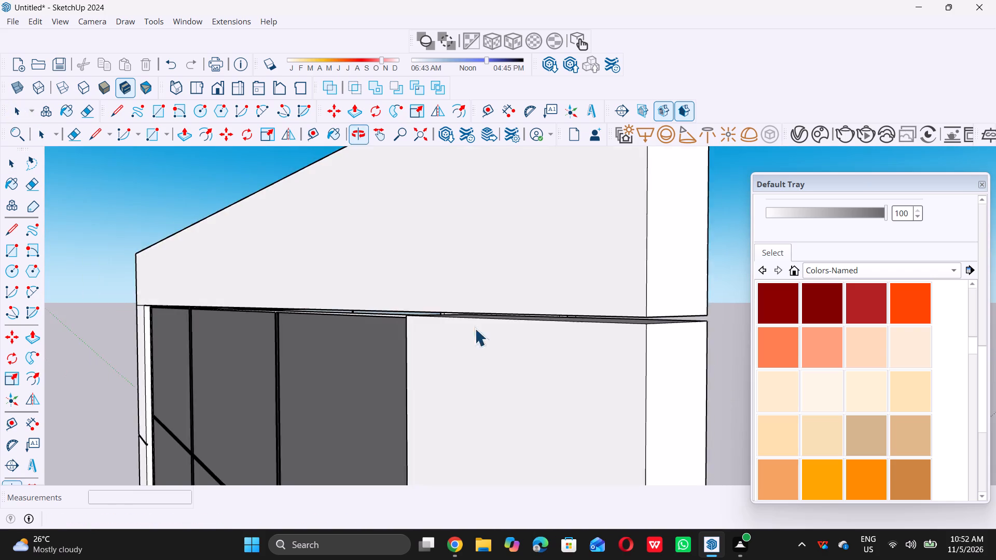
pyautogui.scroll(-9, 423, 333)
pyautogui.moveTo(489, 315); pyautogui.dragTo(488, 366, button='middle')
pyautogui.middleClick(488, 366)
# Pull the far end column's top face up to meet the underside of the beam above the wide glazing.
pyautogui.scroll(6, 488, 366)
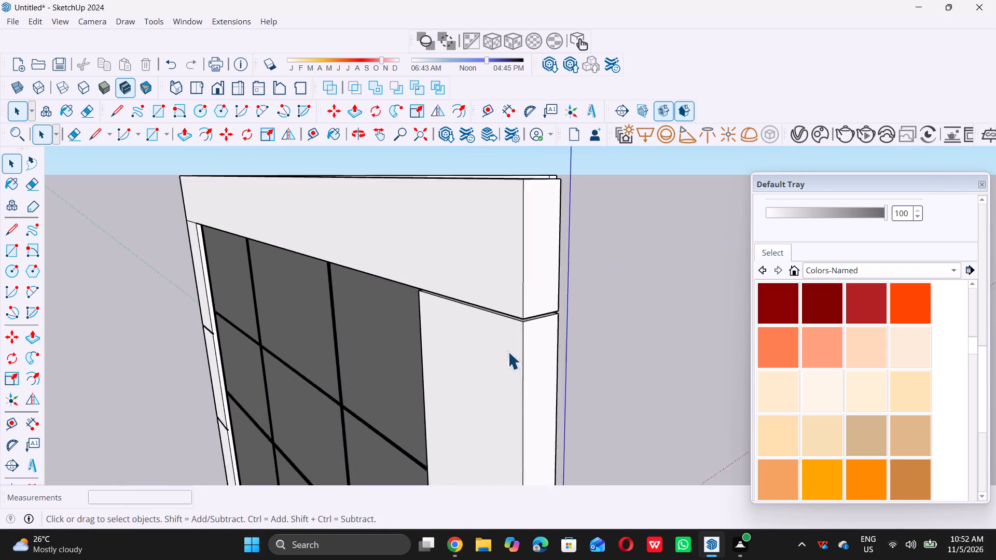
pyautogui.scroll(7, 508, 352)
pyautogui.scroll(6, 551, 282)
pyautogui.moveTo(542, 261); pyautogui.dragTo(546, 272, button='middle')
pyautogui.scroll(6, 546, 272)
pyautogui.middleClick(546, 272)
pyautogui.middleClick(546, 272)
pyautogui.middleClick(546, 272)
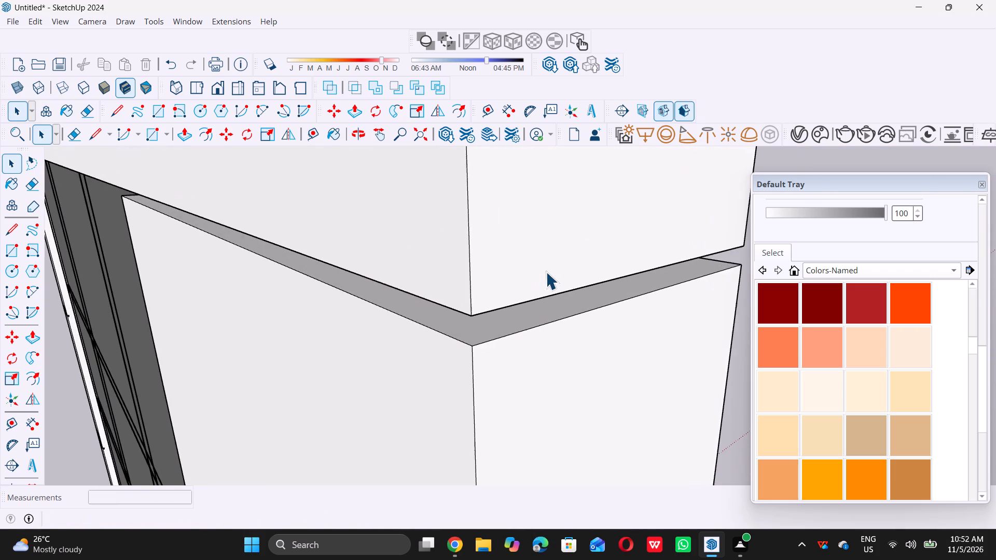
pyautogui.scroll(6, 518, 329)
pyautogui.scroll(6, 432, 322)
pyautogui.doubleClick(430, 331)
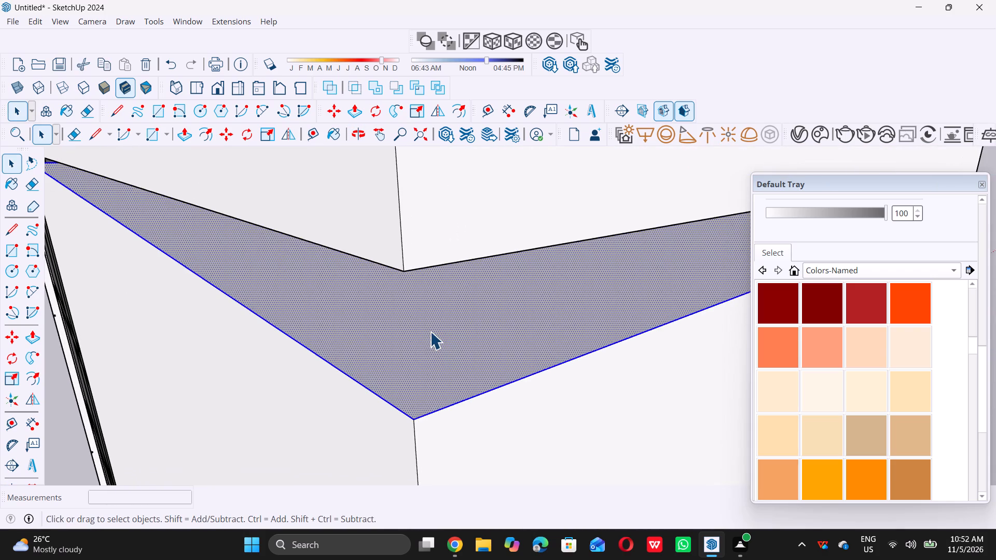
pyautogui.press('p')
pyautogui.click(435, 331)
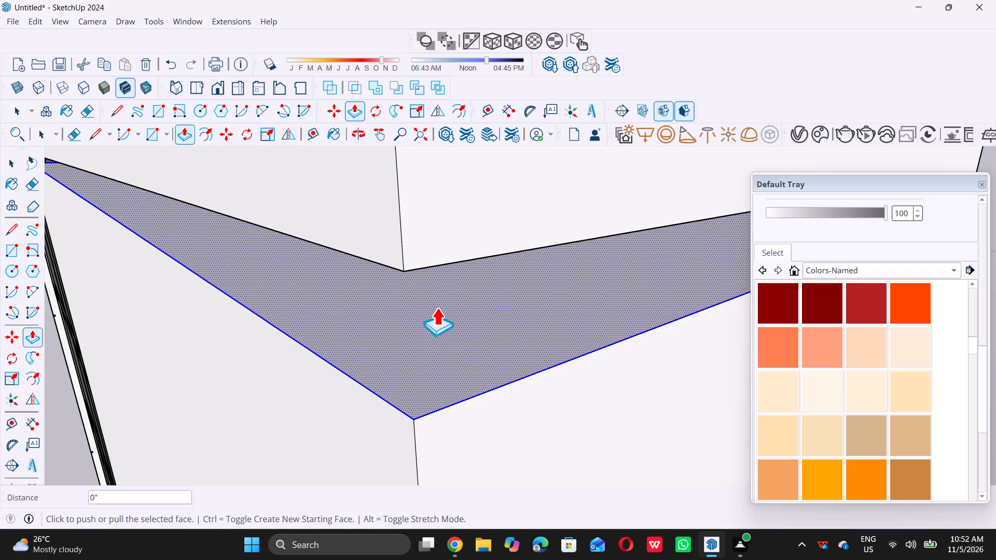
pyautogui.doubleClick(443, 333)
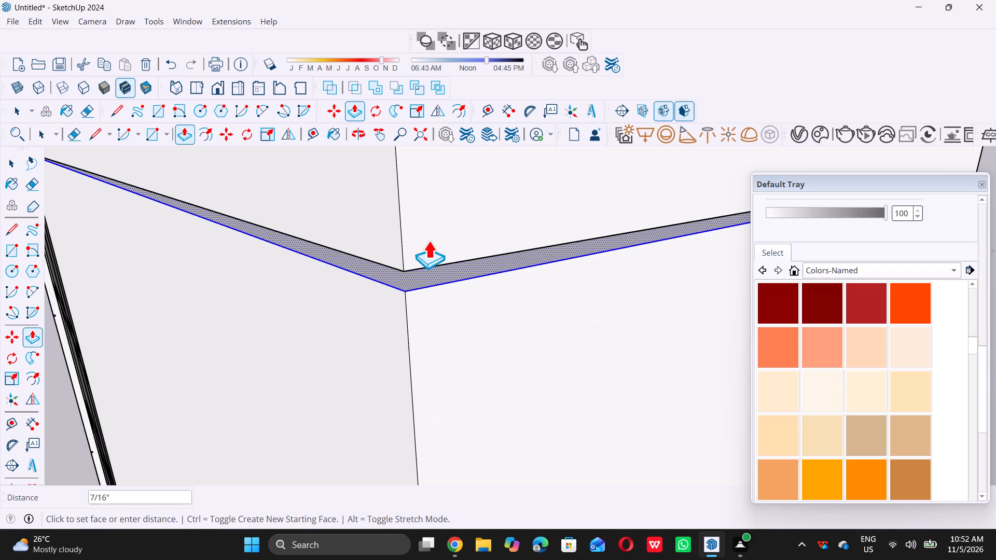
pyautogui.doubleClick(426, 229)
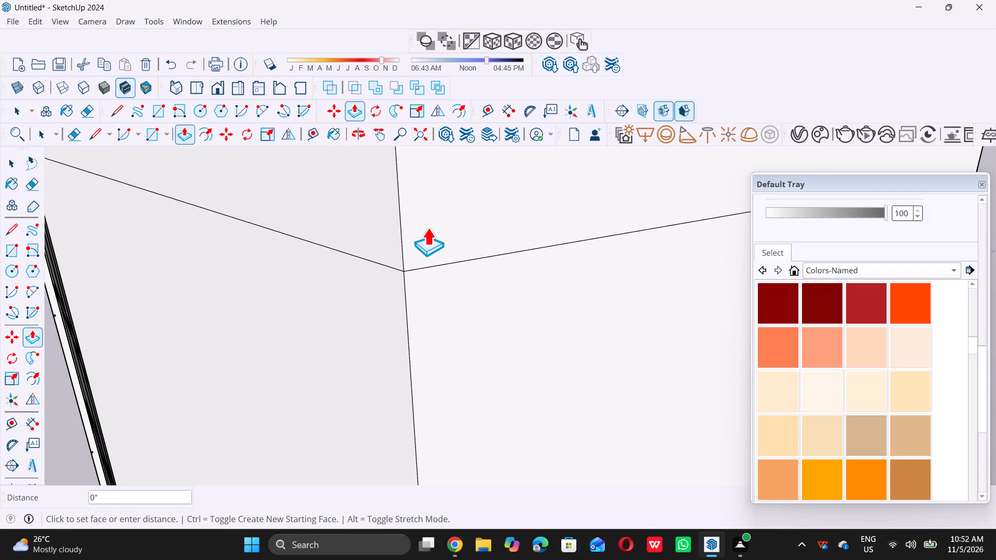
pyautogui.press('space')
pyautogui.scroll(-20, 427, 228)
pyautogui.scroll(-4, 427, 228)
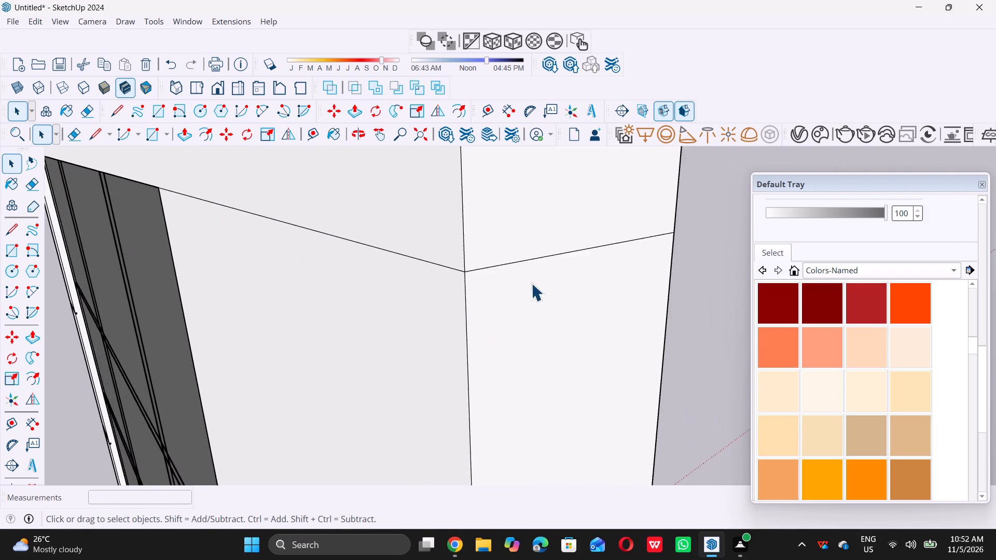
pyautogui.scroll(-20, 531, 283)
pyautogui.scroll(-14, 531, 283)
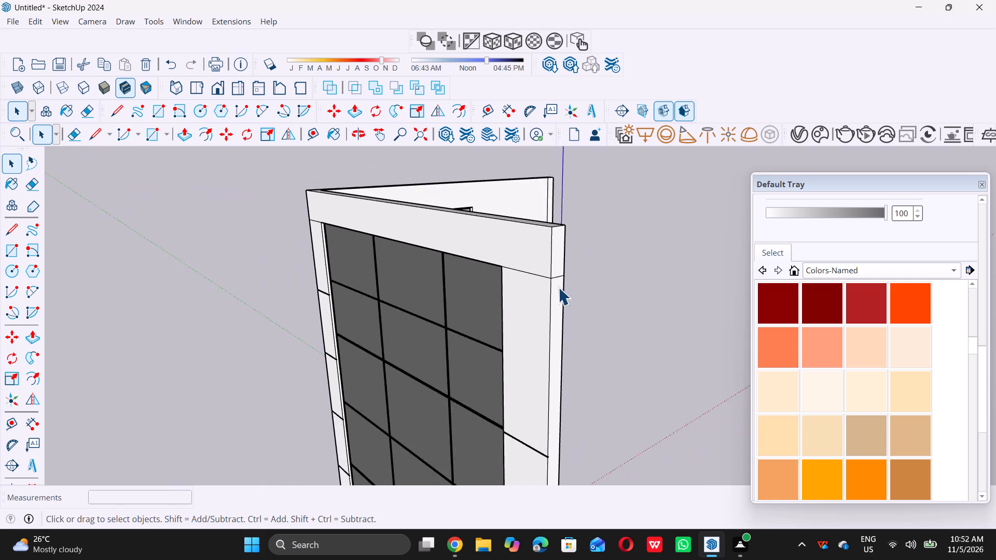
# Examine the header beams and column tops around the building's upper corner from several sides.
pyautogui.scroll(-3, 558, 287)
pyautogui.moveTo(496, 344); pyautogui.dragTo(563, 312, button='middle')
pyautogui.scroll(-7, 536, 329)
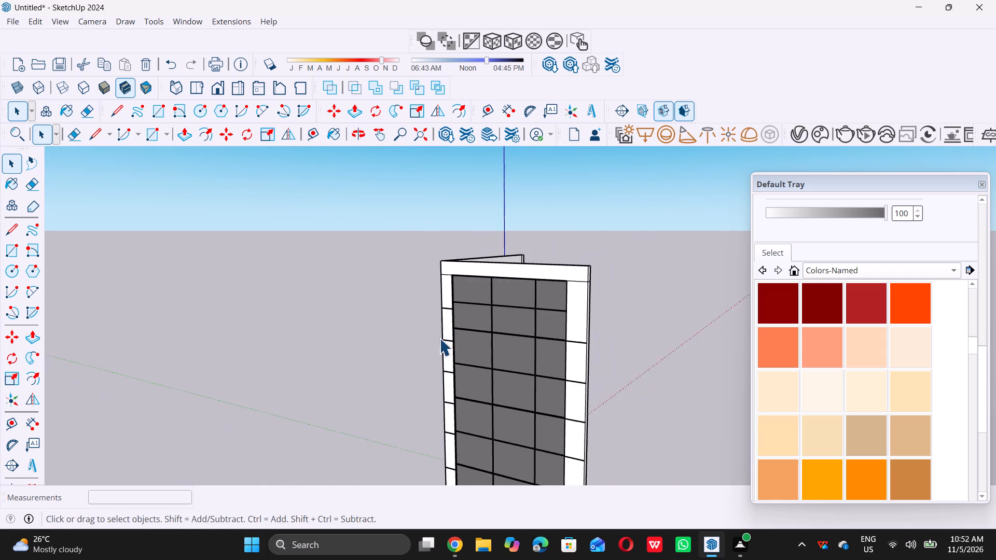
pyautogui.scroll(-3, 439, 338)
pyautogui.moveTo(413, 310); pyautogui.dragTo(631, 329, button='middle')
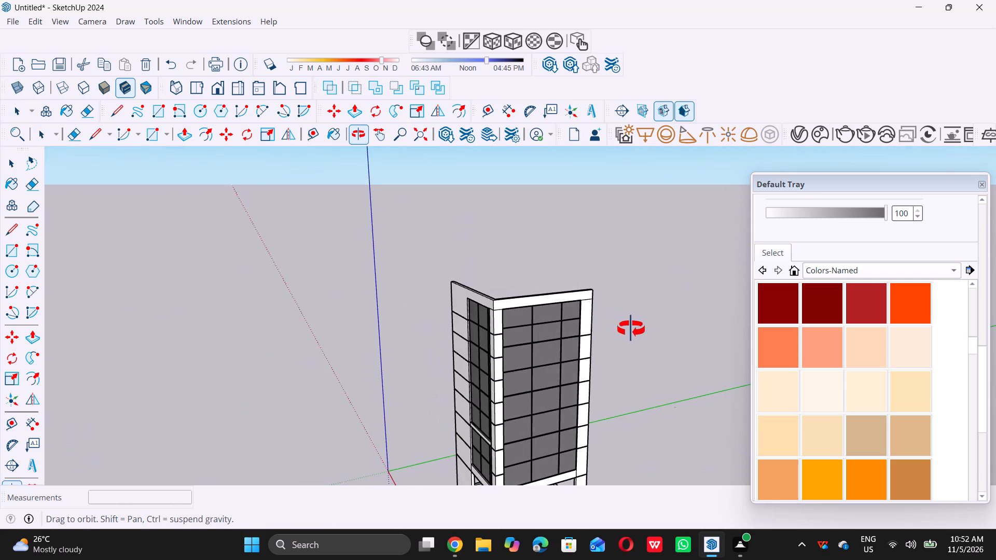
pyautogui.moveTo(631, 329); pyautogui.dragTo(629, 330, button='middle')
pyautogui.moveTo(485, 333); pyautogui.dragTo(618, 325, button='middle')
pyautogui.moveTo(530, 331); pyautogui.dragTo(532, 332, button='middle')
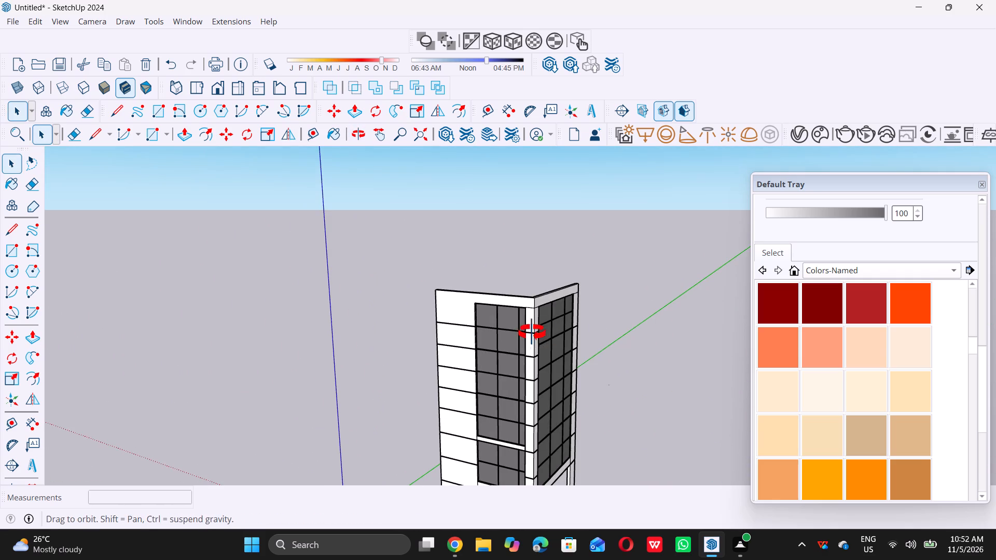
pyautogui.moveTo(532, 332); pyautogui.dragTo(579, 314, button='middle')
# Place a guide 0.5" below the beam's underside line on the corner column's face beside the narrower glazing.
pyautogui.scroll(13, 558, 295)
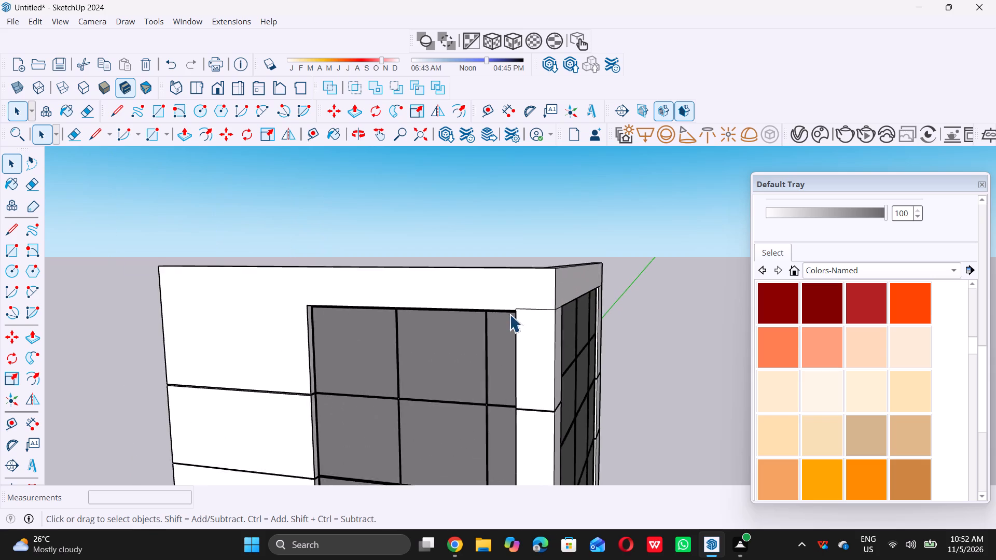
pyautogui.scroll(10, 520, 311)
pyautogui.moveTo(531, 320); pyautogui.dragTo(576, 298, button='middle')
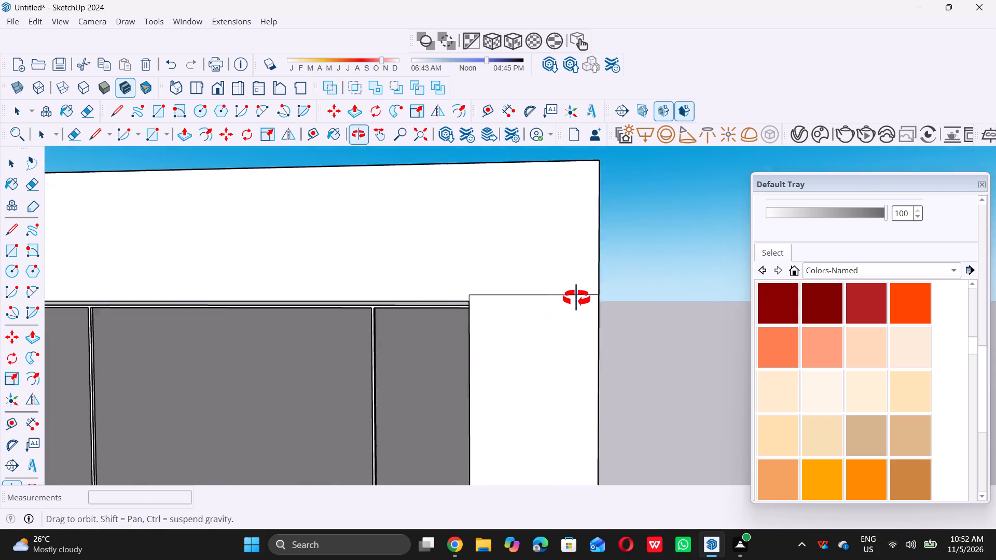
pyautogui.moveTo(576, 298); pyautogui.dragTo(586, 305, button='middle')
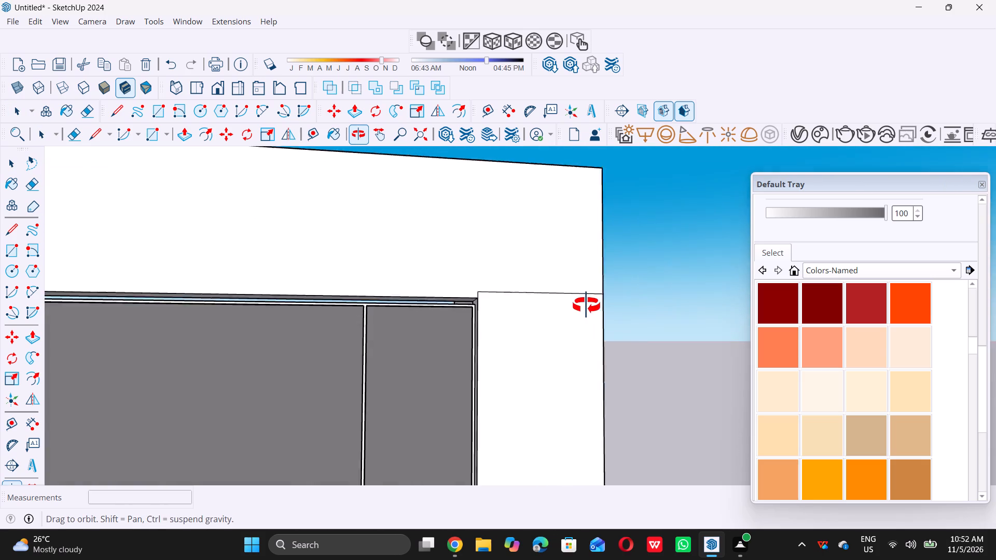
pyautogui.moveTo(586, 305); pyautogui.dragTo(556, 292, button='middle')
pyautogui.scroll(1, 556, 292)
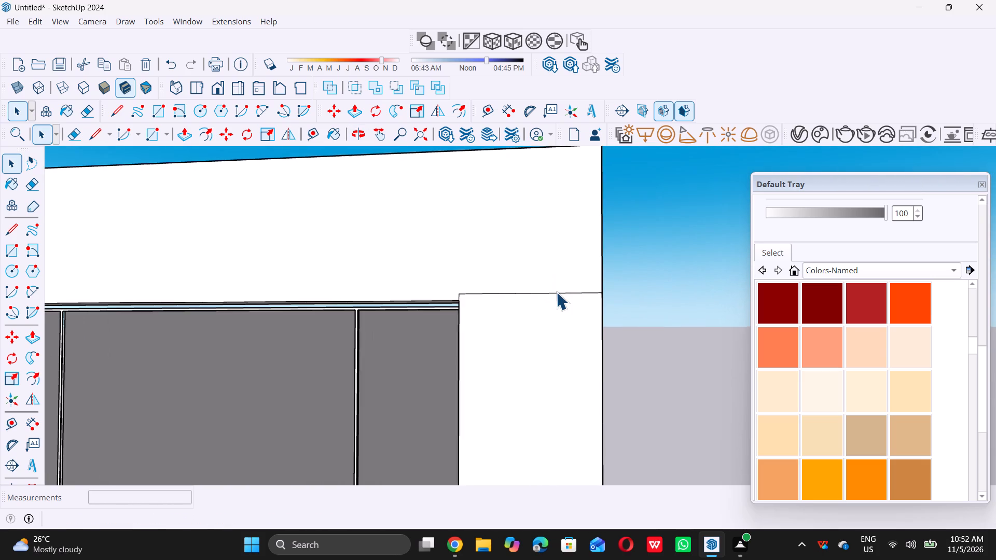
pyautogui.scroll(6, 556, 292)
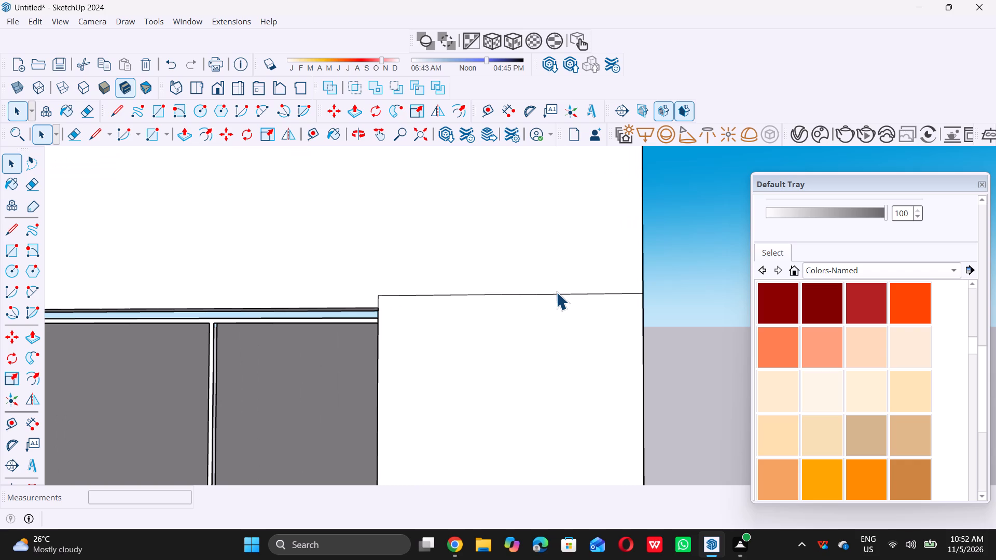
pyautogui.press('r')
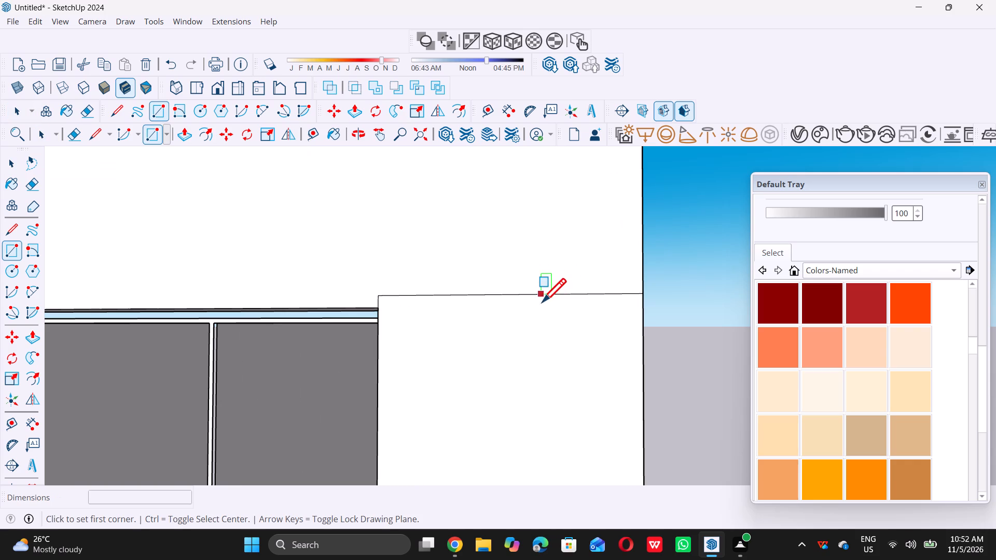
pyautogui.press('space')
pyautogui.write('t')
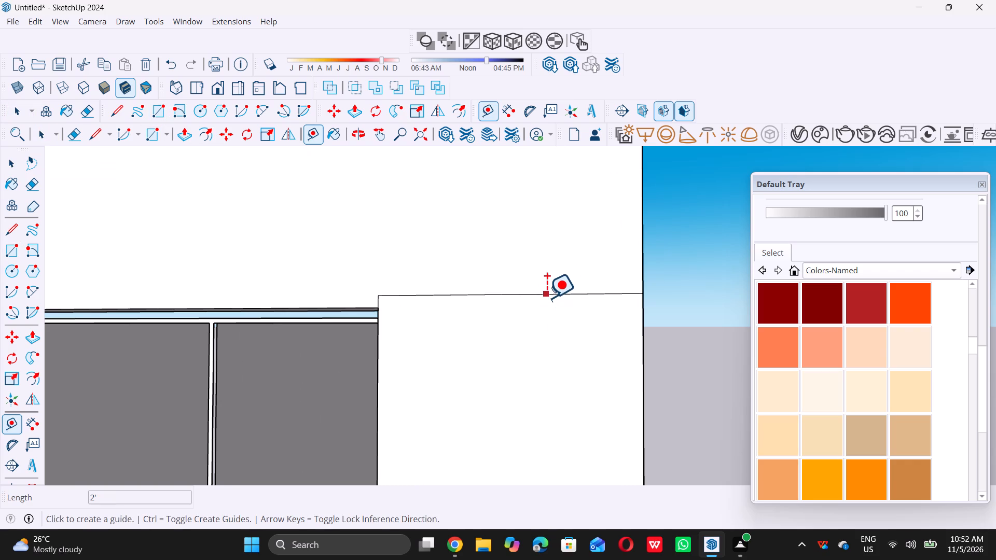
pyautogui.click(548, 297)
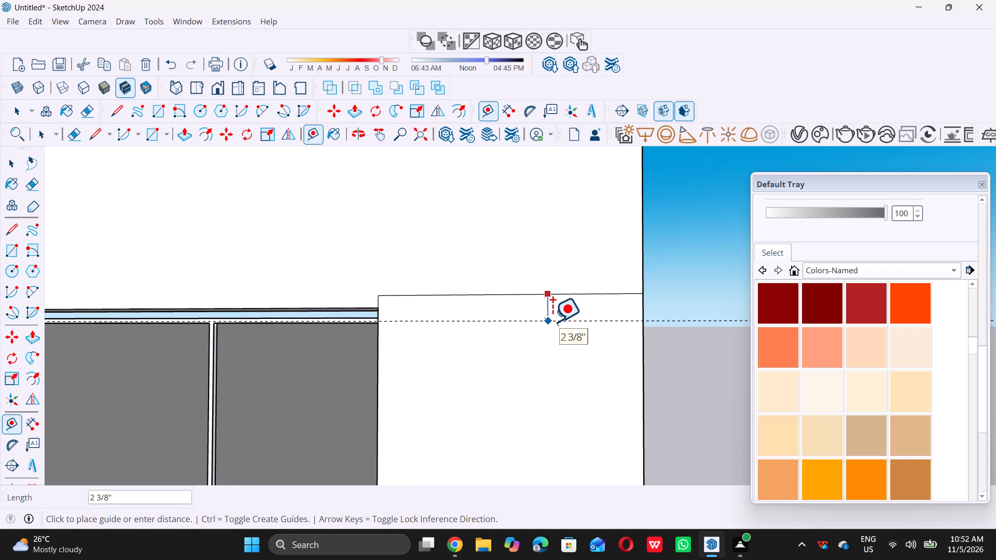
pyautogui.write('0.5')
pyautogui.hotkey('shift', '"')
pyautogui.press('Return')
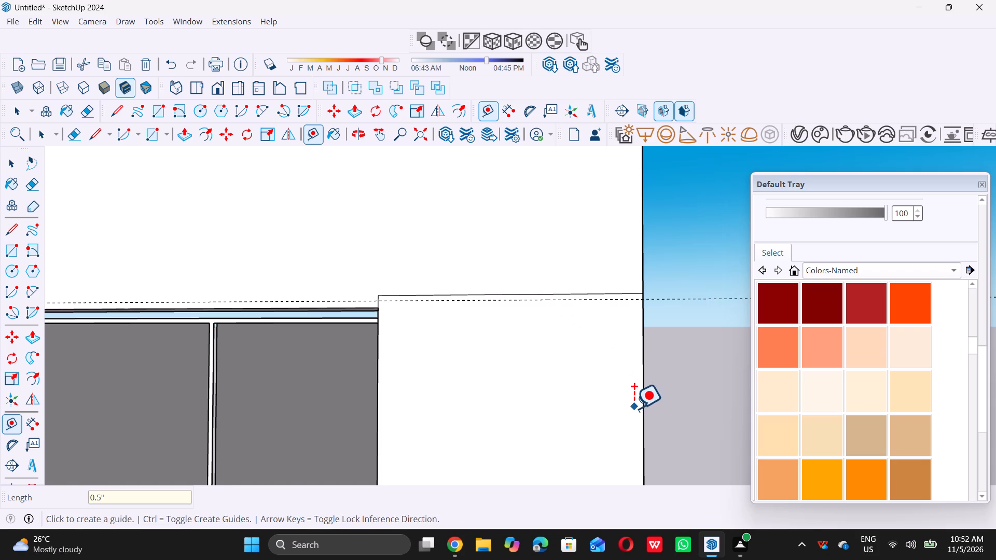
# Place a guide 0.5" below the beam's underside line on the corner column's adjacent face, beside the wide glazing.
pyautogui.scroll(-11, 396, 353)
pyautogui.moveTo(497, 326); pyautogui.dragTo(436, 334, button='middle')
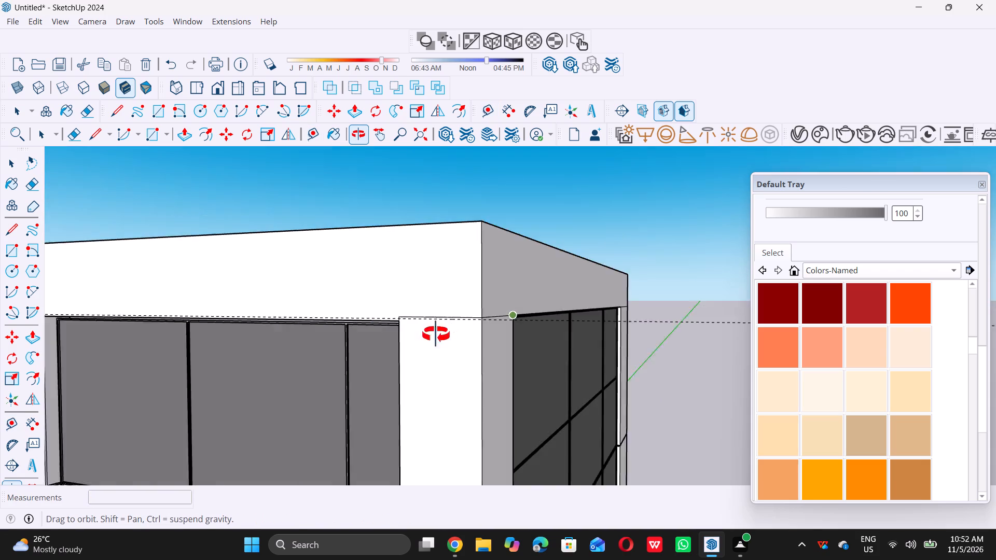
pyautogui.moveTo(436, 334); pyautogui.dragTo(322, 337, button='middle')
pyautogui.scroll(11, 482, 324)
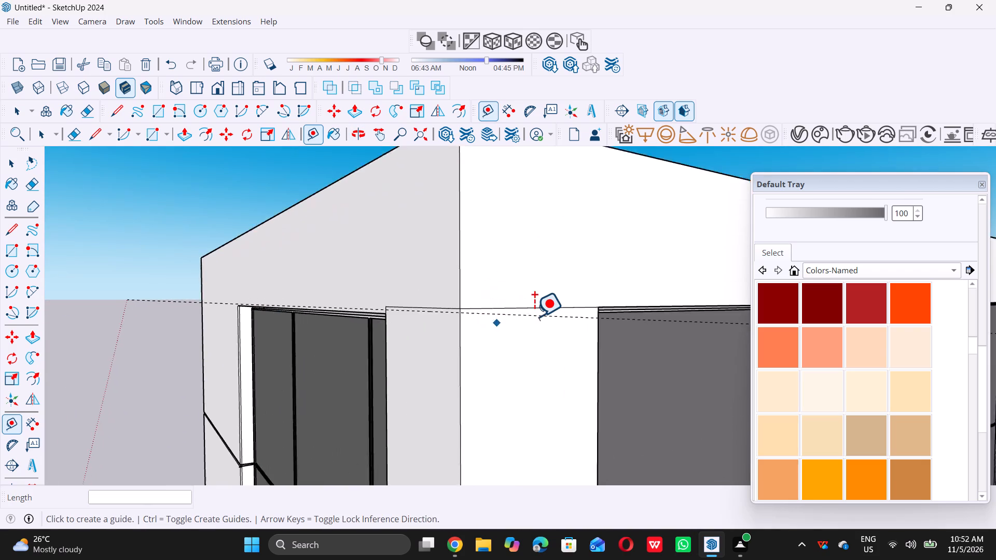
pyautogui.scroll(16, 539, 313)
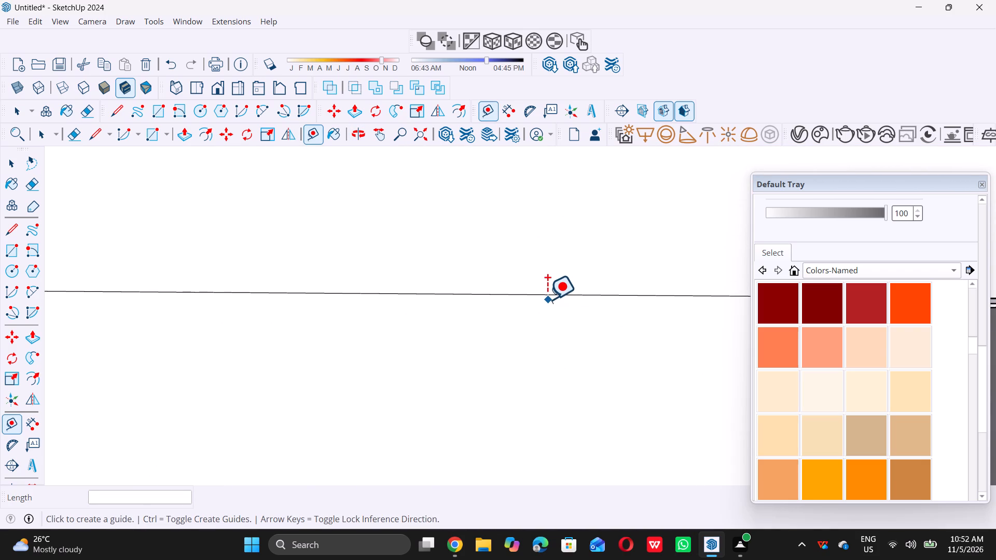
pyautogui.click(547, 298)
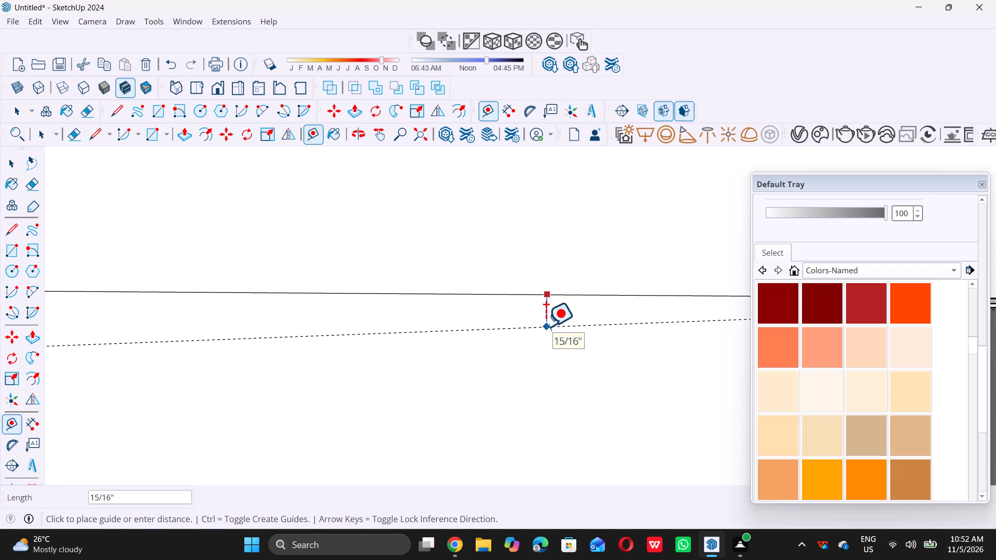
pyautogui.write('0.5')
pyautogui.hotkey('shift', '"')
pyautogui.press('Return')
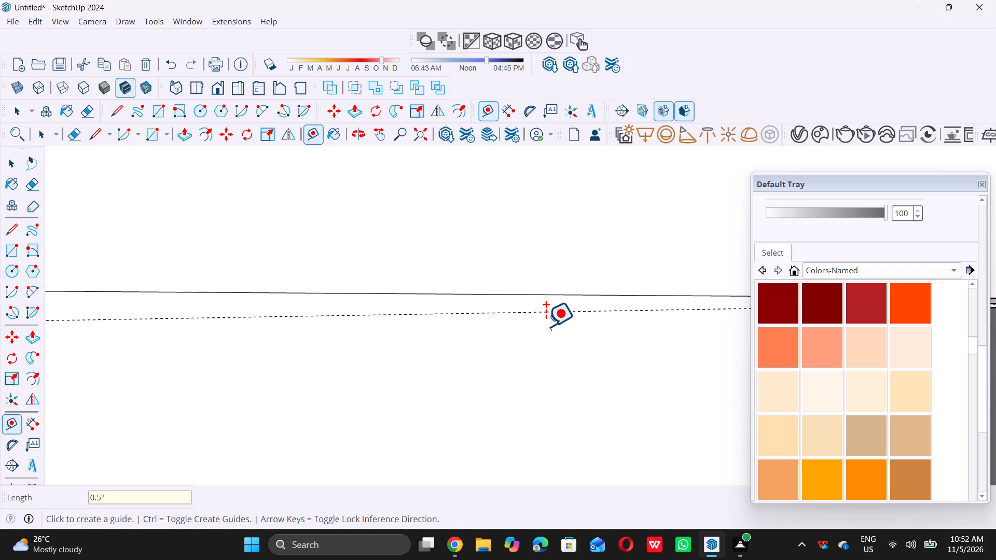
# Draw a 1/2" by 2' rectangle between the guide and the beam line on the corner column's wide-glazing face.
pyautogui.scroll(-11, 545, 328)
pyautogui.press('space')
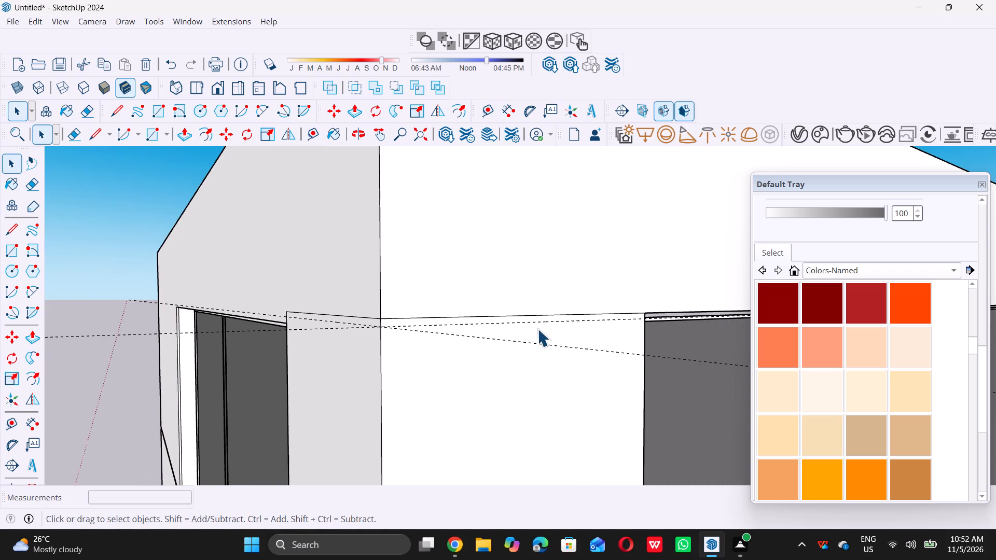
pyautogui.scroll(8, 526, 330)
pyautogui.press('r')
pyautogui.scroll(-1, 345, 312)
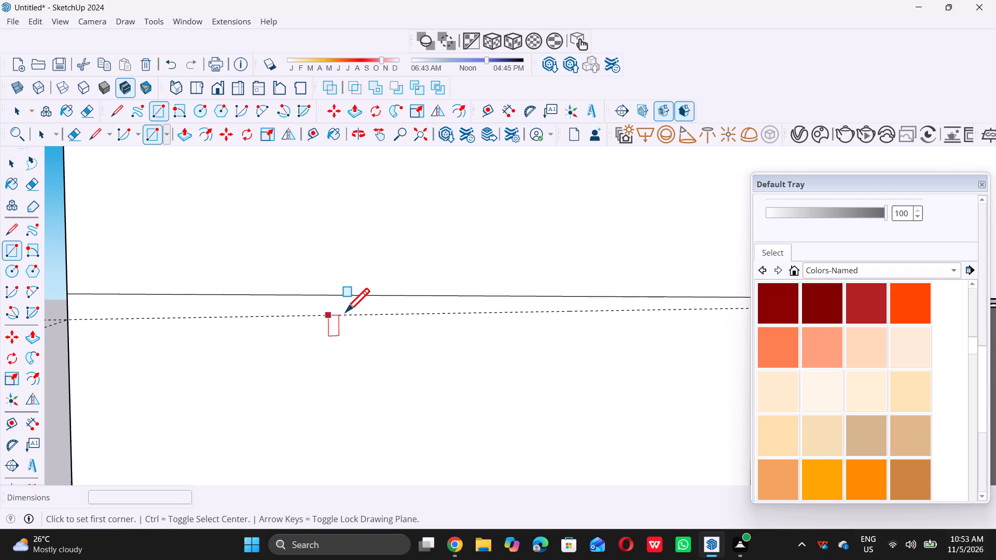
pyautogui.scroll(-1, 345, 312)
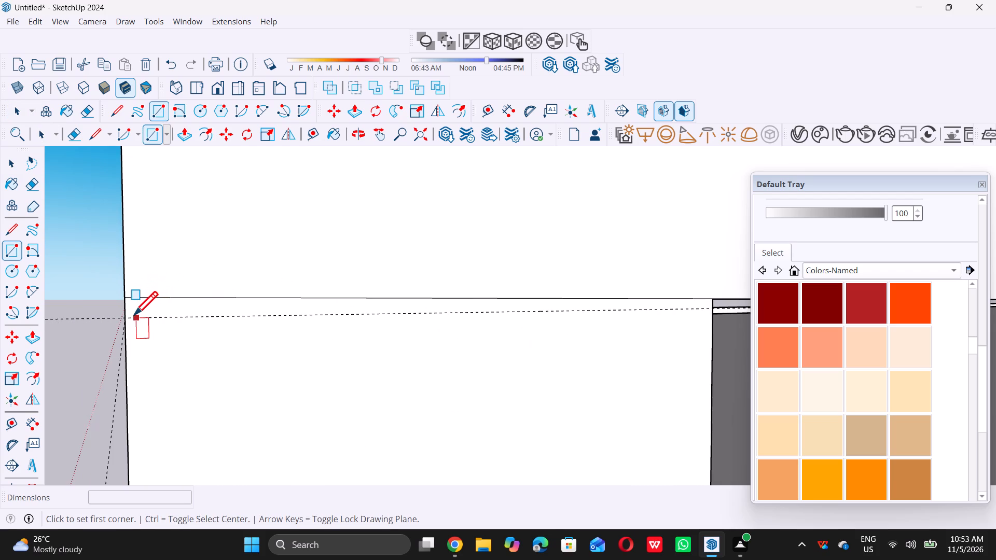
pyautogui.doubleClick(128, 318)
pyautogui.scroll(-5, 127, 318)
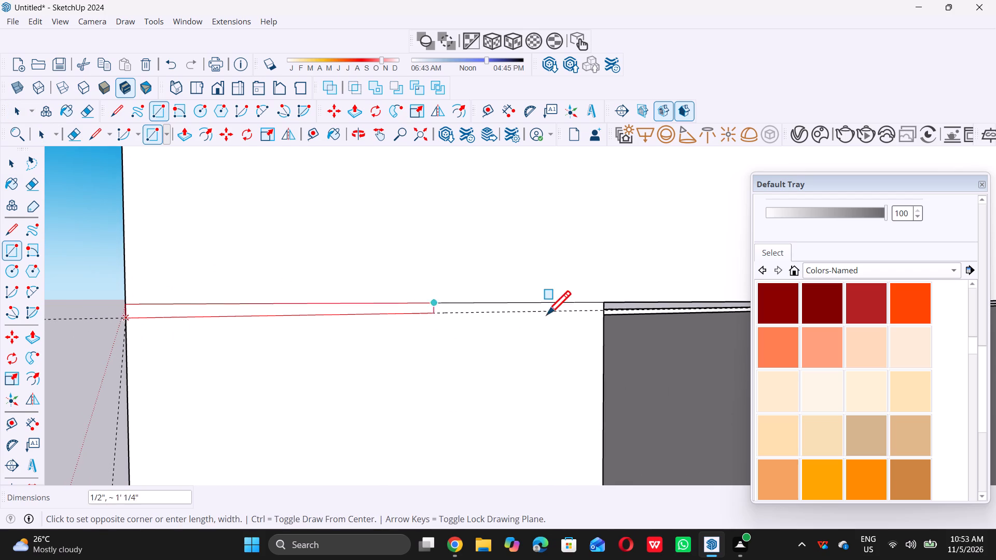
pyautogui.scroll(5, 592, 304)
pyautogui.click(612, 300)
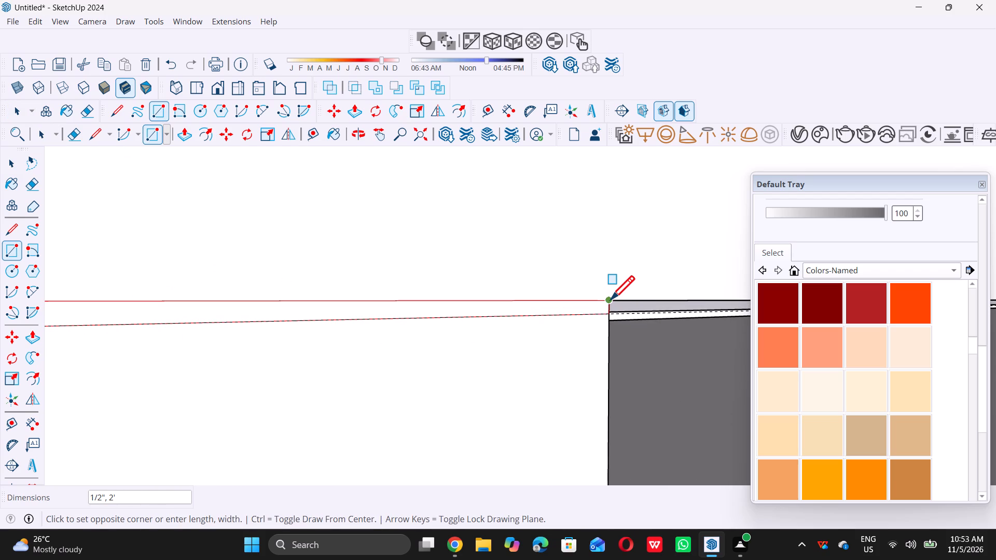
# Draw a 2' by 1/2" rectangle between the beam line and the guide on the corner column's face beside the narrower glazing.
pyautogui.scroll(-19, 611, 299)
pyautogui.moveTo(420, 344); pyautogui.dragTo(433, 346, button='middle')
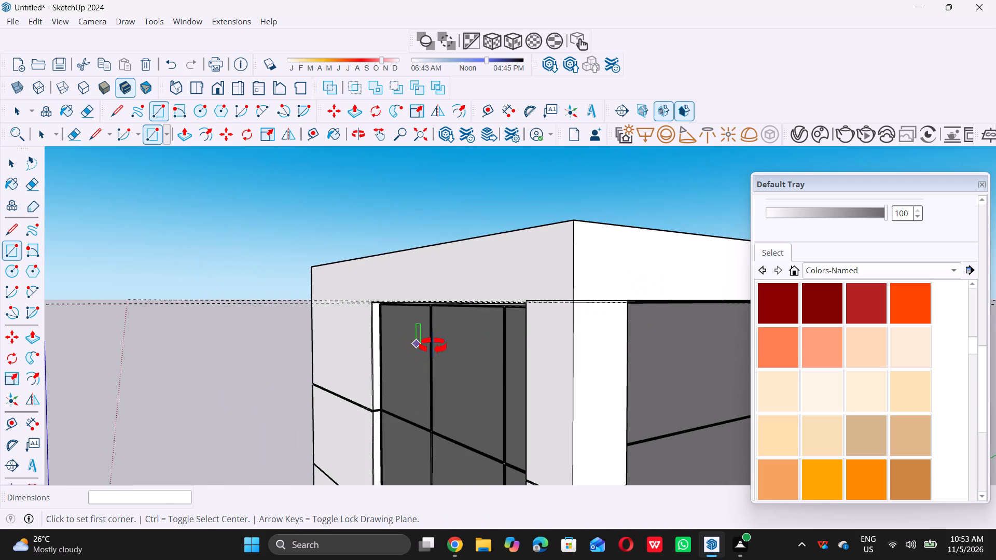
pyautogui.moveTo(433, 346); pyautogui.dragTo(532, 357, button='middle')
pyautogui.scroll(-8, 491, 340)
pyautogui.scroll(6, 679, 341)
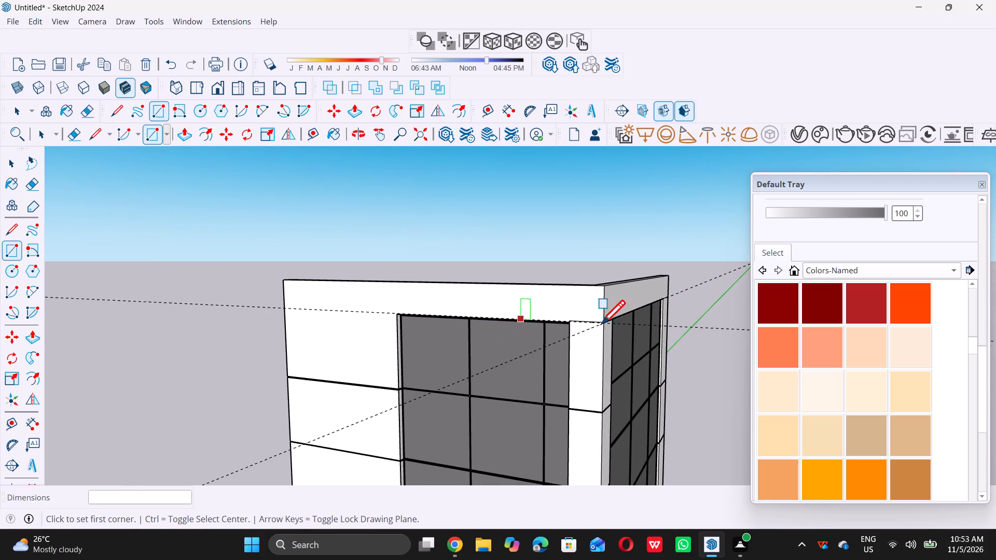
pyautogui.scroll(8, 594, 321)
pyautogui.scroll(14, 487, 329)
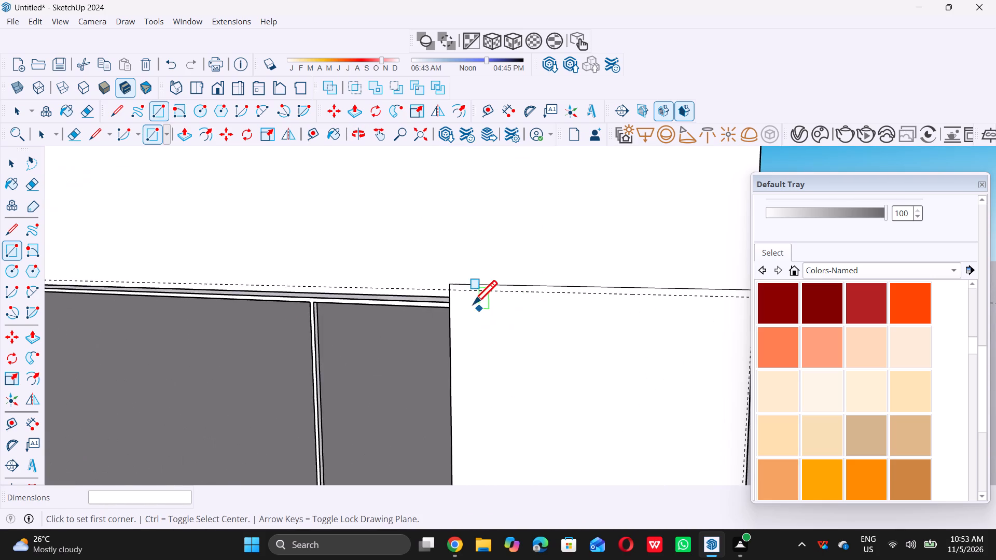
pyautogui.scroll(2, 473, 304)
pyautogui.click(440, 274)
pyautogui.scroll(-8, 440, 274)
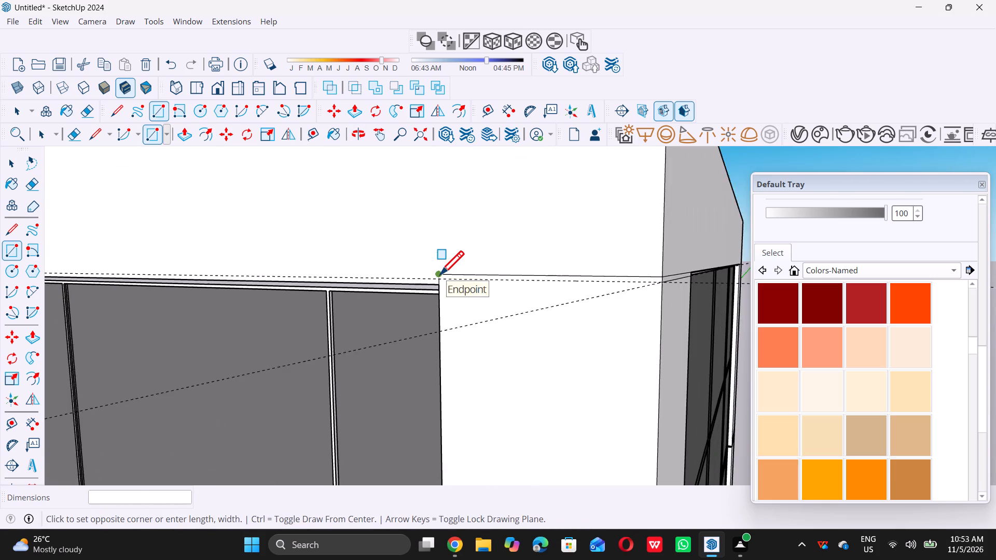
pyautogui.scroll(12, 624, 289)
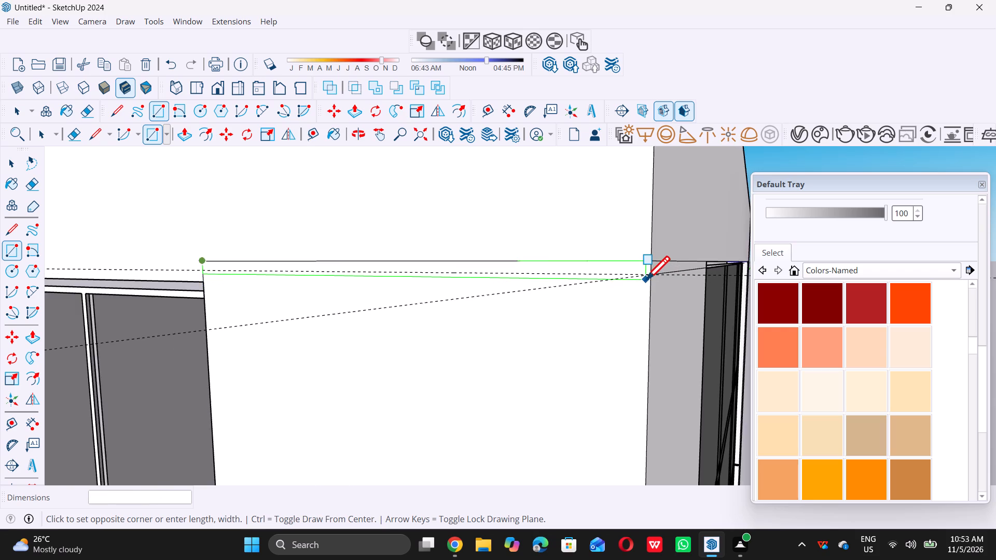
pyautogui.scroll(4, 646, 279)
pyautogui.tripleClick(656, 268)
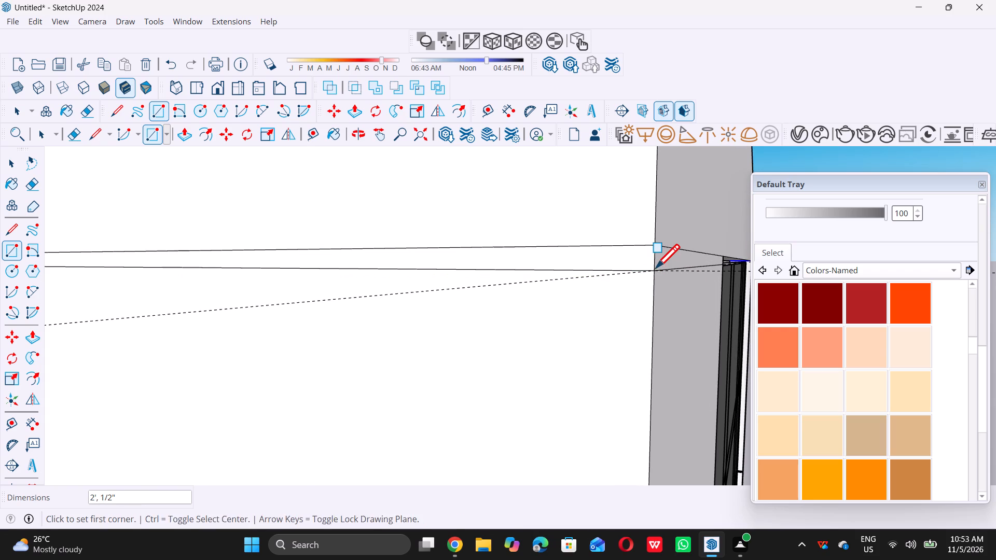
# Push the thin strip under the beam on the corner column's face beside the narrower glazing 0.5" inward.
pyautogui.press('space')
pyautogui.moveTo(645, 272); pyautogui.dragTo(606, 312, button='middle')
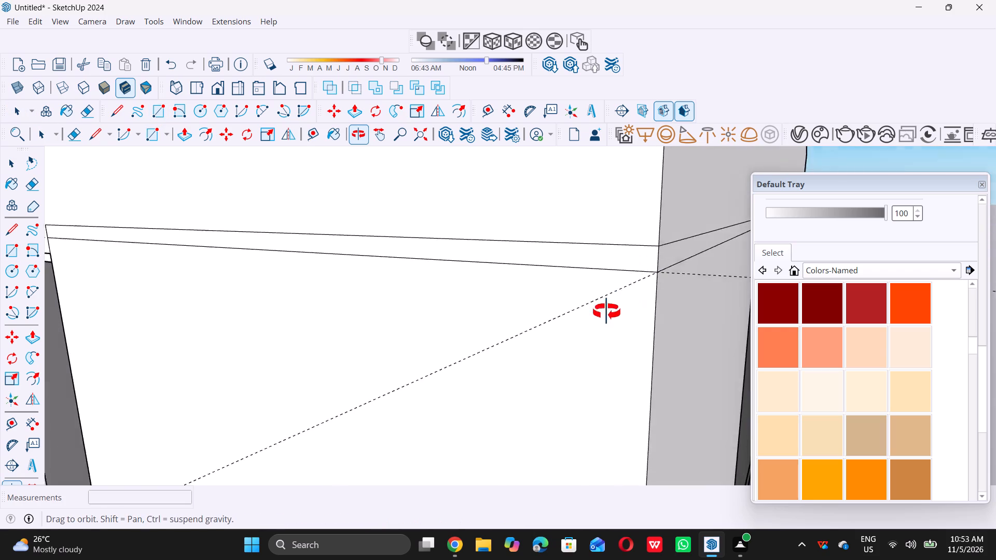
pyautogui.moveTo(606, 312); pyautogui.dragTo(591, 330, button='middle')
pyautogui.scroll(-8, 603, 299)
pyautogui.scroll(5, 666, 295)
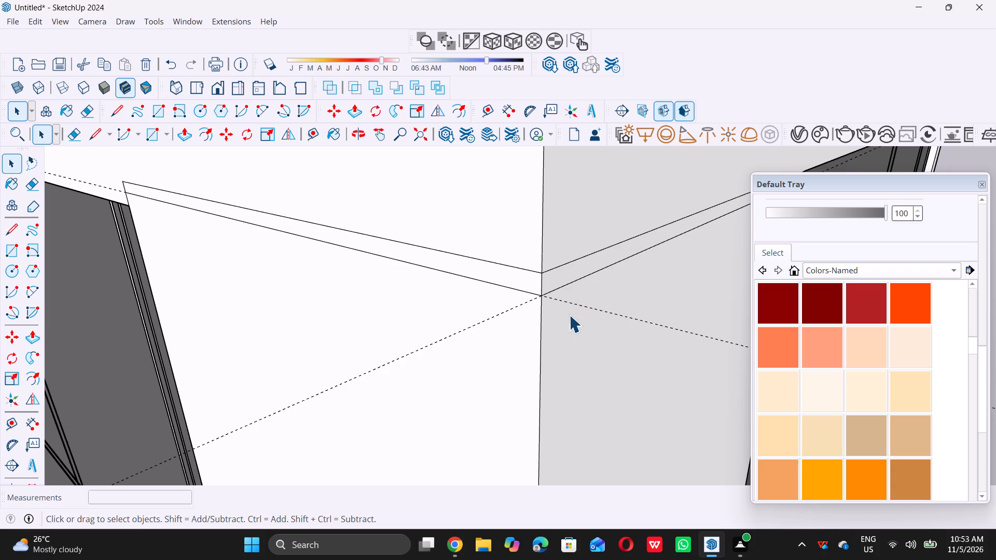
pyautogui.scroll(4, 487, 278)
pyautogui.scroll(2, 543, 289)
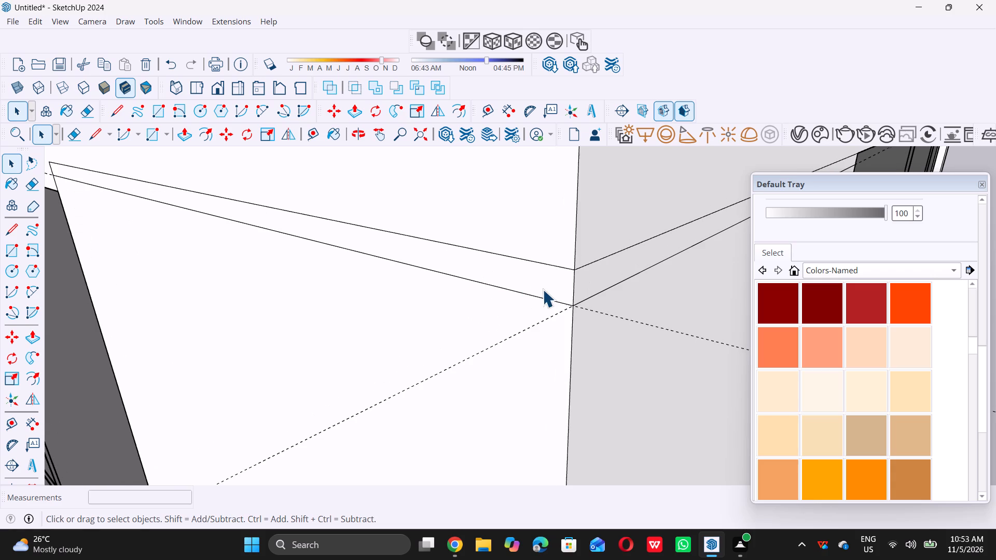
pyautogui.scroll(2, 543, 289)
pyautogui.click(546, 283)
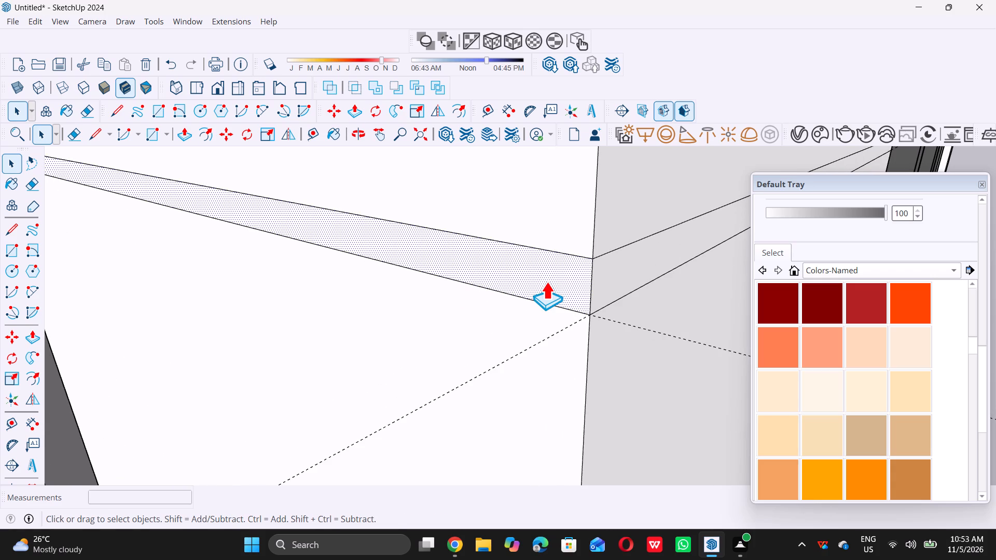
pyautogui.press('p')
pyautogui.click(546, 282)
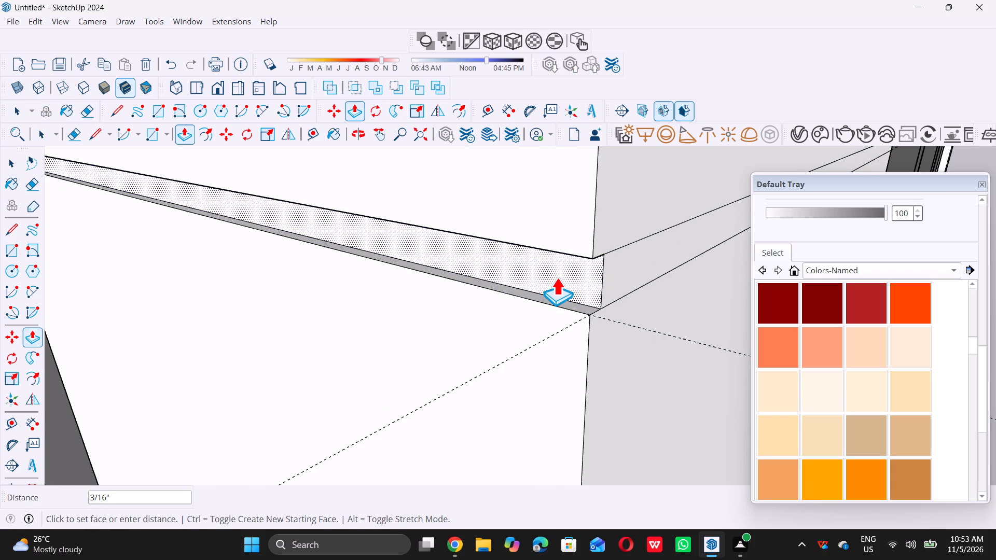
pyautogui.write('0.')
pyautogui.press('5')
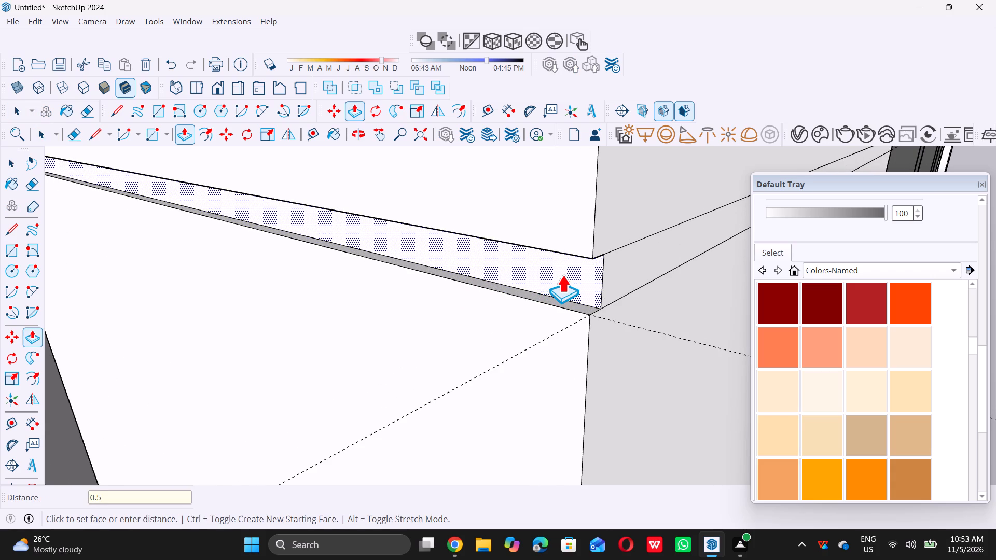
pyautogui.hotkey('shift', '"')
pyautogui.press('Return')
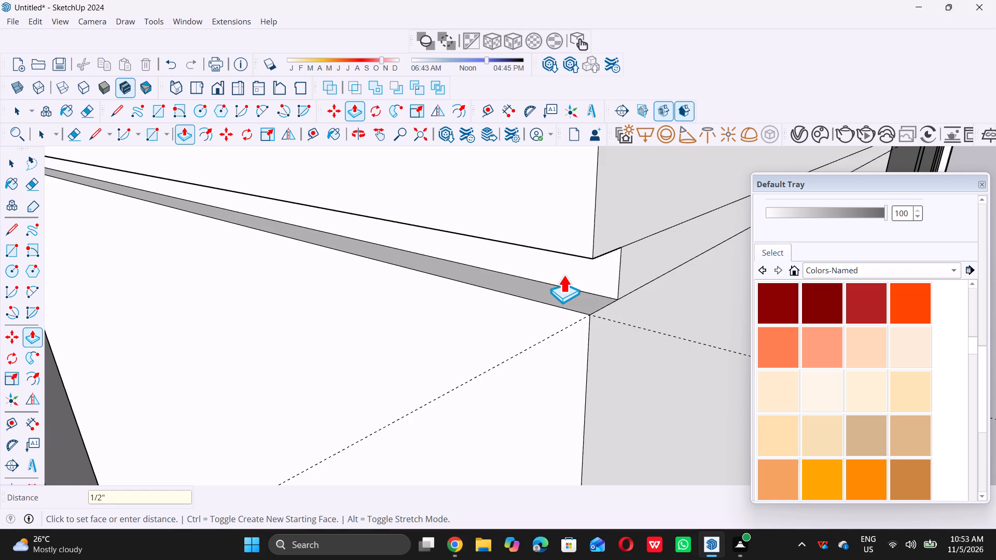
# Push the thin strip under the beam on the corner column's wide-glazing face 0.5" inward to continue the groove around the corner.
pyautogui.scroll(5, 659, 266)
pyautogui.click(654, 255)
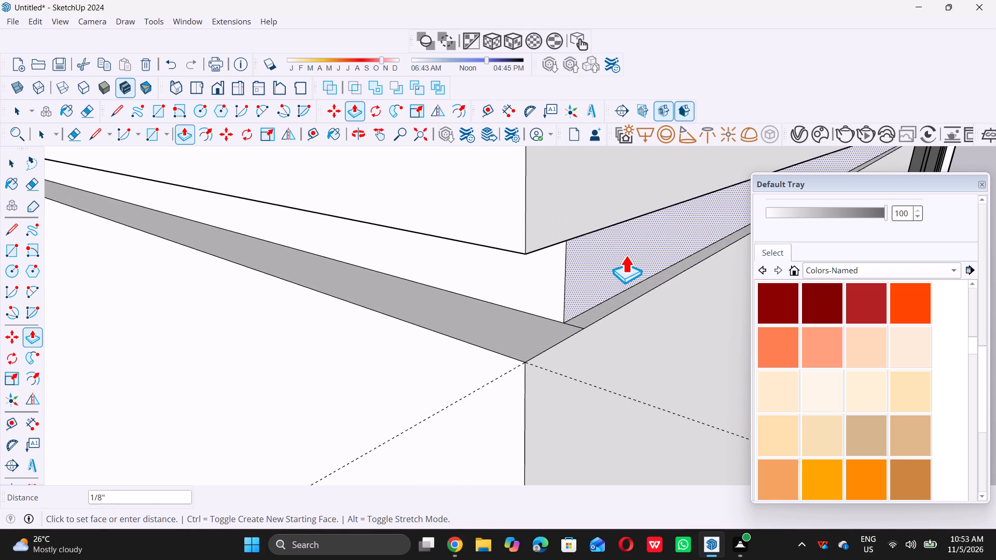
pyautogui.write('0.')
pyautogui.press('5')
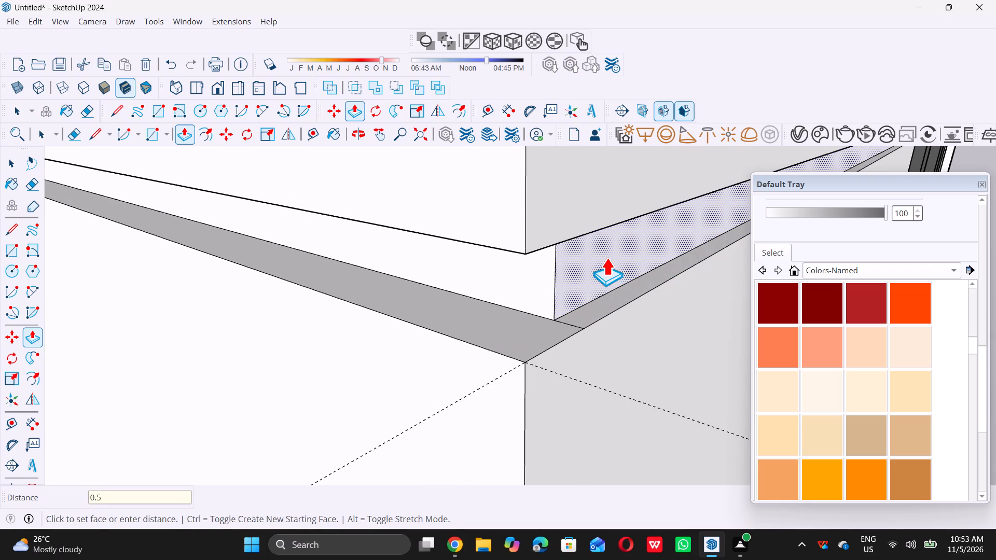
pyautogui.press('Return')
pyautogui.press('Return')
pyautogui.press("'")
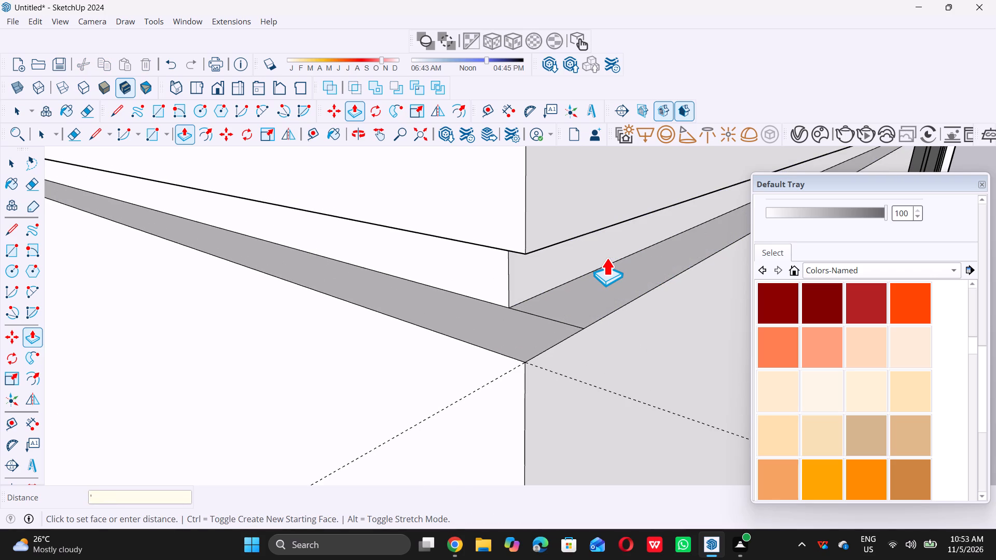
pyautogui.press('BackSpace')
pyautogui.write('0.5')
pyautogui.hotkey('shift', '"')
pyautogui.press('Return')
pyautogui.press('space')
# Draw a 3' line along the guide below the beam, across the end column at the far side of the wide glazing.
pyautogui.scroll(-10, 515, 271)
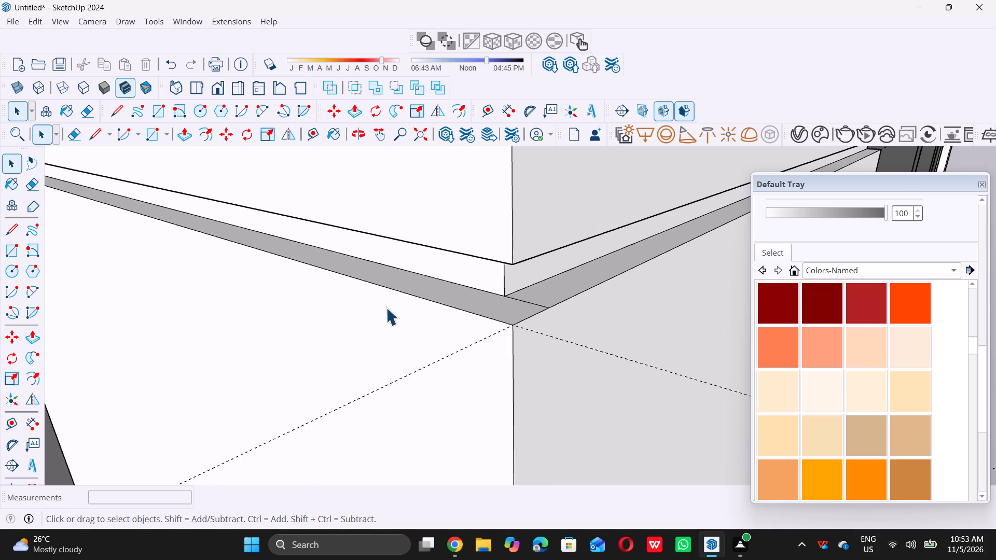
pyautogui.scroll(-20, 386, 307)
pyautogui.scroll(-18, 386, 307)
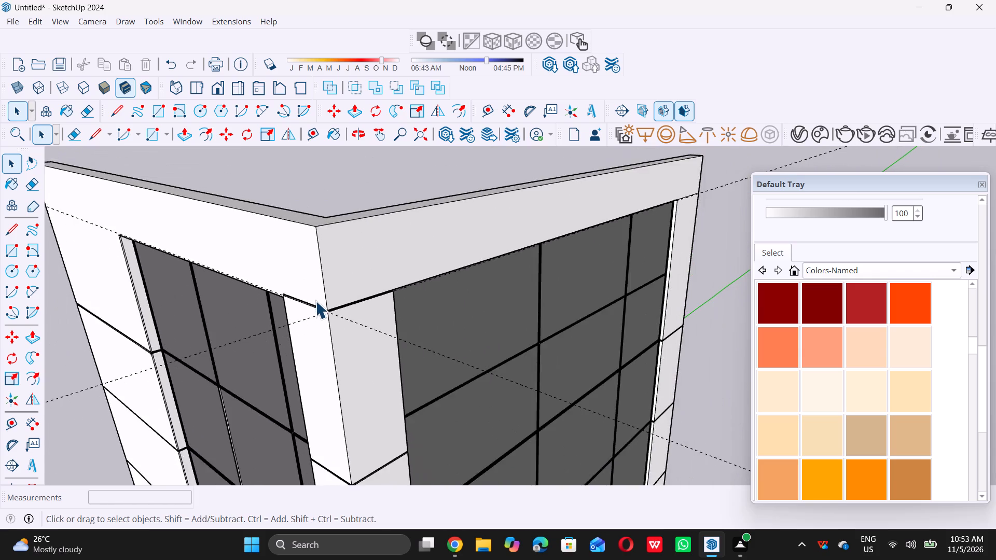
pyautogui.scroll(-9, 315, 301)
pyautogui.moveTo(532, 256); pyautogui.dragTo(521, 241, button='middle')
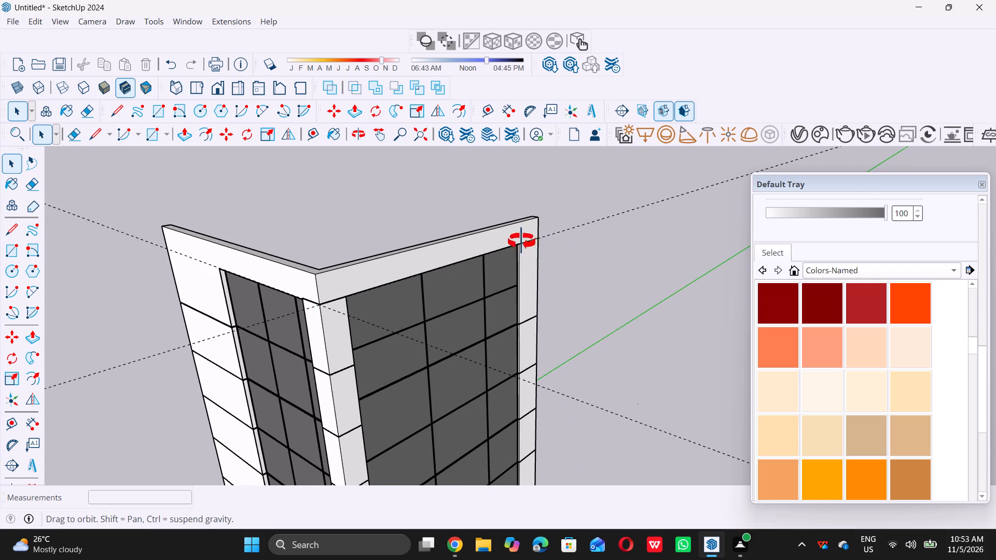
pyautogui.moveTo(521, 241); pyautogui.dragTo(397, 221, button='middle')
pyautogui.middleClick(397, 221)
pyautogui.moveTo(615, 281); pyautogui.dragTo(568, 260, button='middle')
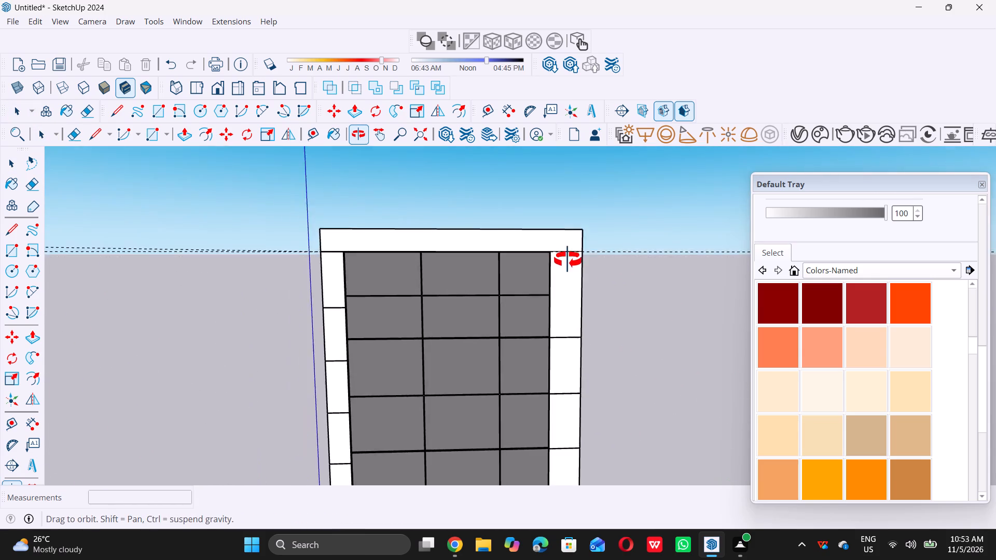
pyautogui.moveTo(568, 260); pyautogui.dragTo(565, 248, button='middle')
pyautogui.scroll(20, 565, 248)
pyautogui.scroll(4, 565, 248)
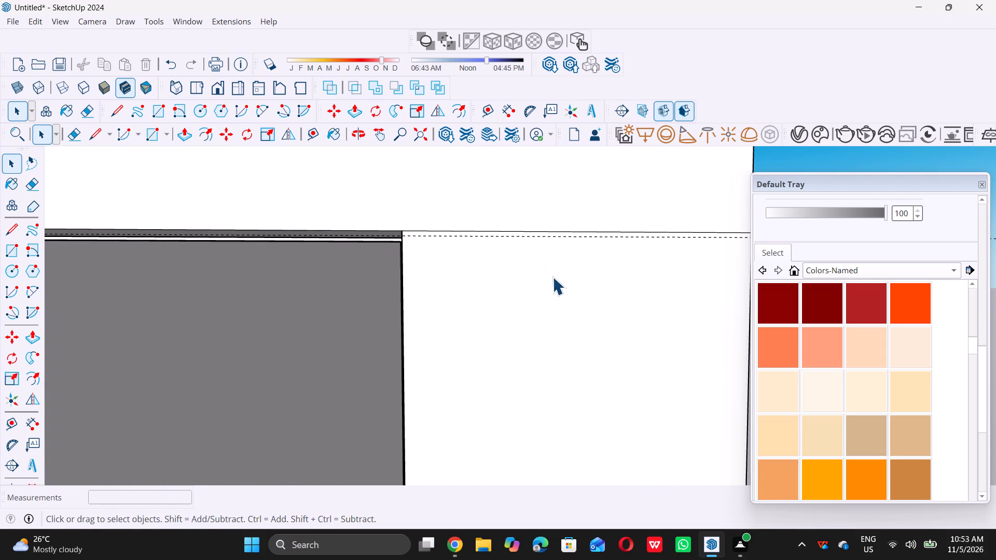
pyautogui.scroll(4, 550, 279)
pyautogui.press('l')
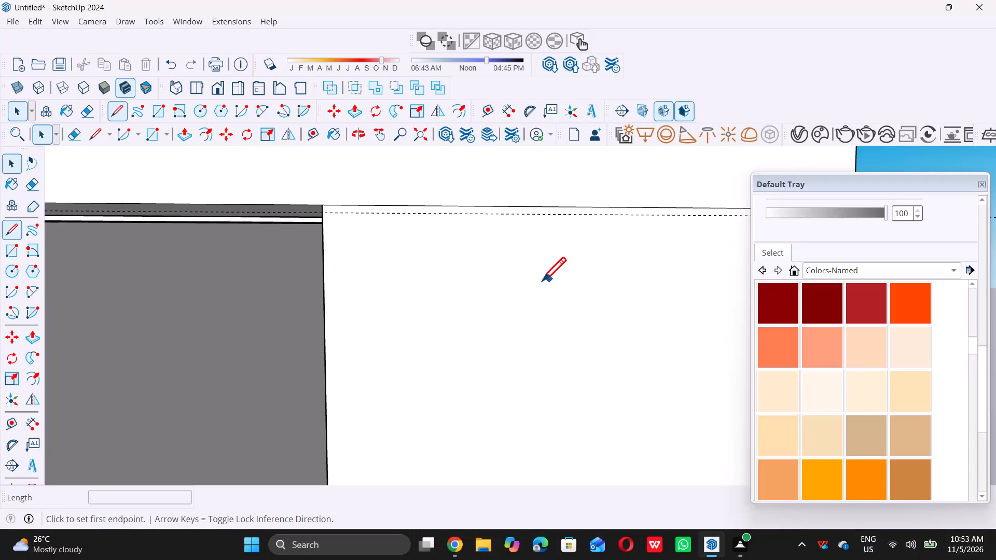
pyautogui.click(323, 214)
pyautogui.scroll(-6, 323, 214)
pyautogui.scroll(3, 651, 220)
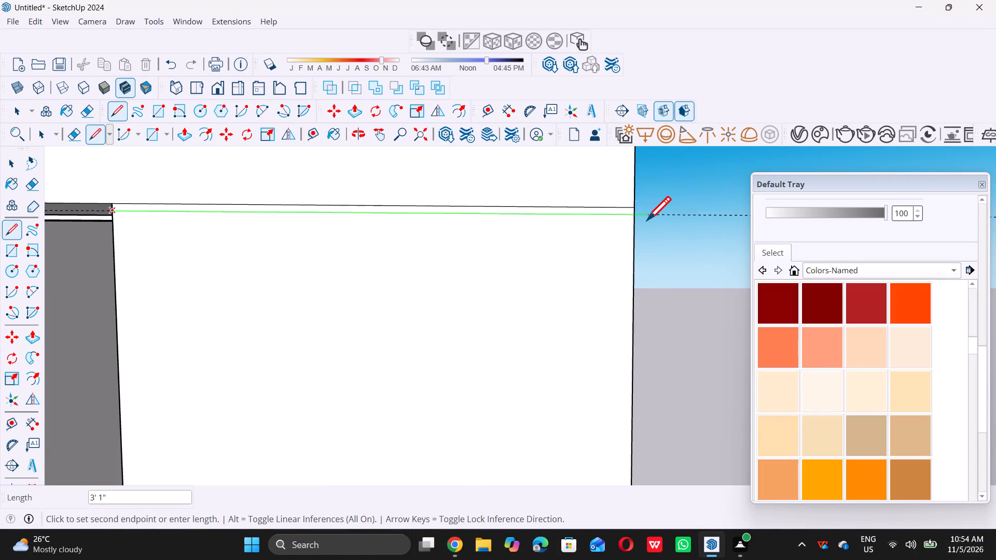
pyautogui.scroll(1, 647, 220)
pyautogui.scroll(-3, 630, 218)
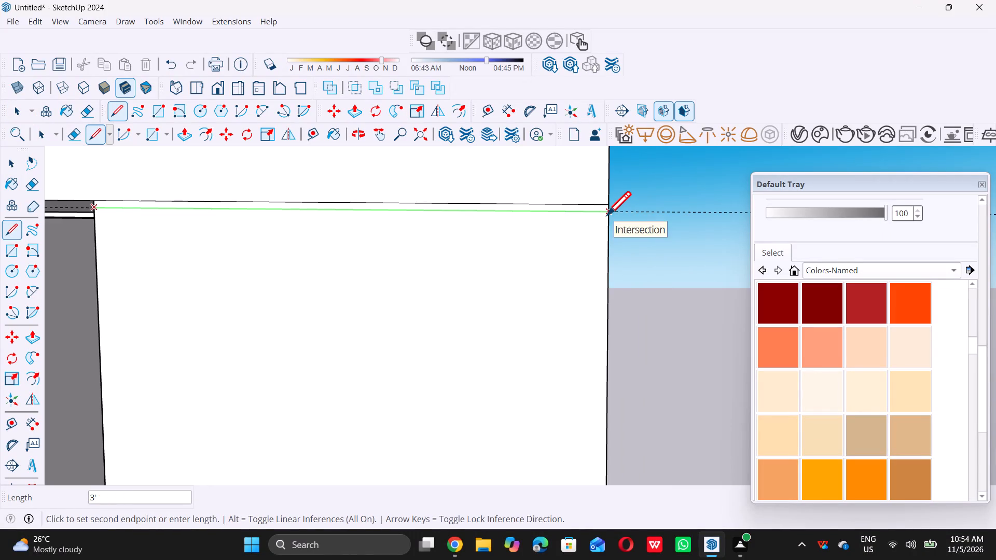
pyautogui.click(607, 215)
pyautogui.press('space')
# Push the thin strip between the beam and the new line on the end column 0.5" inward.
pyautogui.scroll(-1, 607, 214)
pyautogui.moveTo(606, 214); pyautogui.dragTo(439, 252, button='middle')
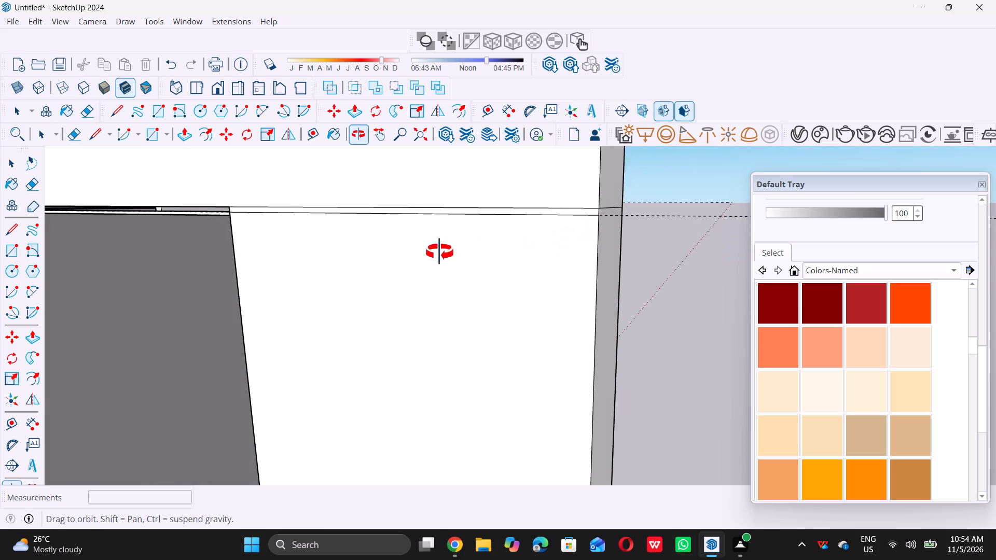
pyautogui.moveTo(439, 252); pyautogui.dragTo(437, 253, button='middle')
pyautogui.middleClick(437, 253)
pyautogui.scroll(11, 542, 222)
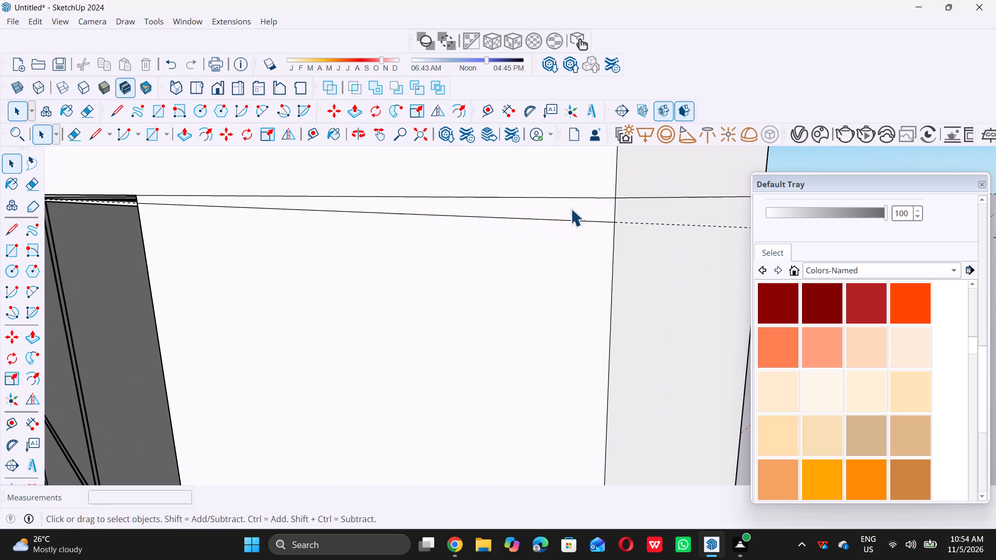
pyautogui.doubleClick(571, 208)
pyautogui.scroll(1, 571, 209)
pyautogui.press('p')
pyautogui.tripleClick(578, 205)
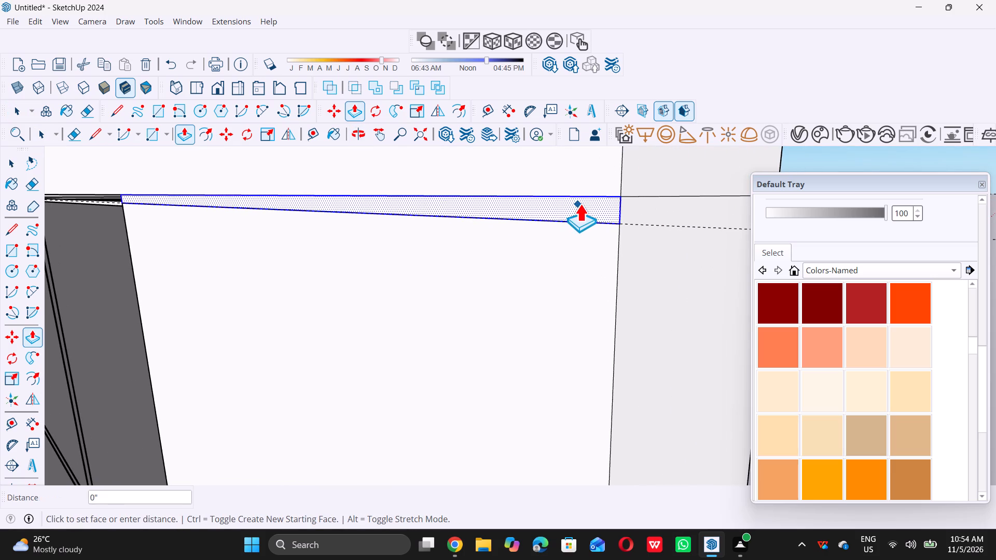
pyautogui.write('0.5')
pyautogui.hotkey('shift', '"')
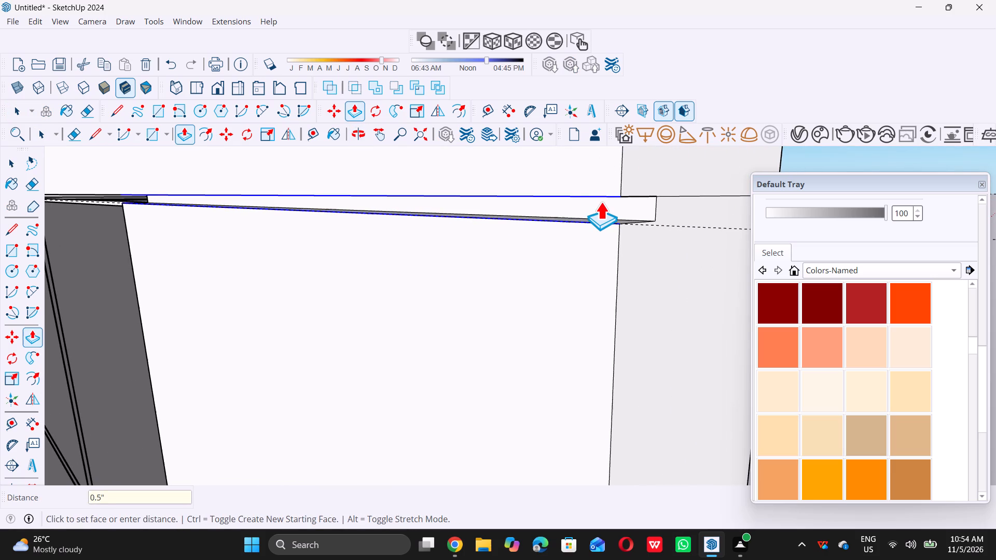
pyautogui.press('Return')
pyautogui.press('space')
# Delete all guides from the model.
pyautogui.scroll(-20, 599, 203)
pyautogui.scroll(-11, 599, 203)
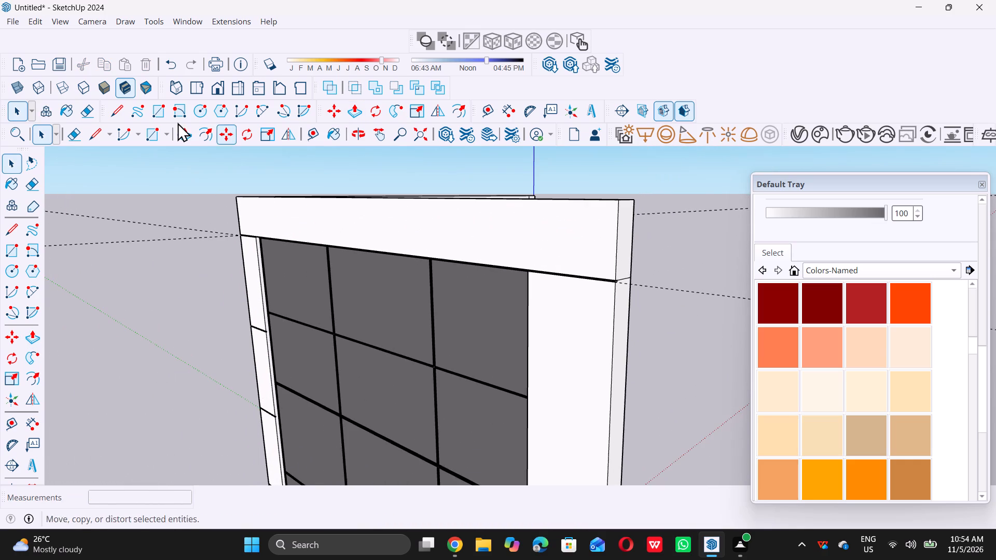
pyautogui.tripleClick(34, 21)
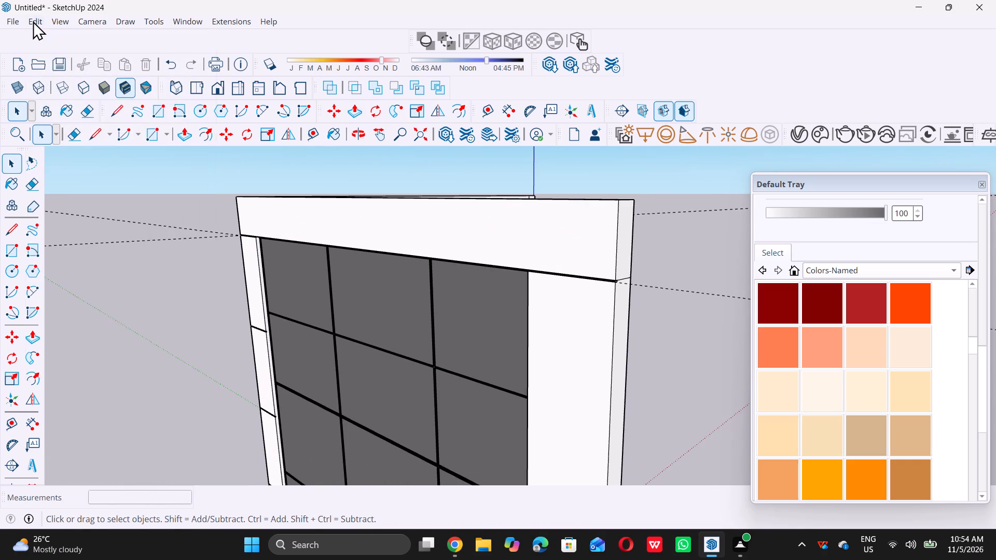
pyautogui.doubleClick(75, 147)
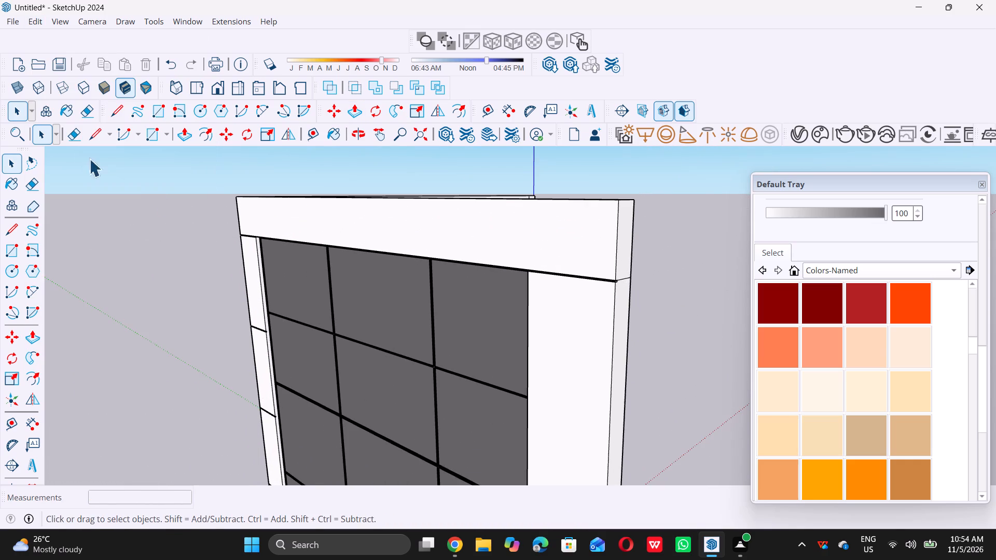
# Examine the whole tower from a distance, checking both glazed facades and the header beam.
pyautogui.scroll(-11, 287, 232)
pyautogui.moveTo(279, 303); pyautogui.dragTo(618, 248, button='middle')
pyautogui.scroll(1, 621, 248)
pyautogui.scroll(-13, 569, 257)
pyautogui.scroll(-4, 560, 212)
pyautogui.moveTo(558, 208); pyautogui.dragTo(579, 270, button='middle')
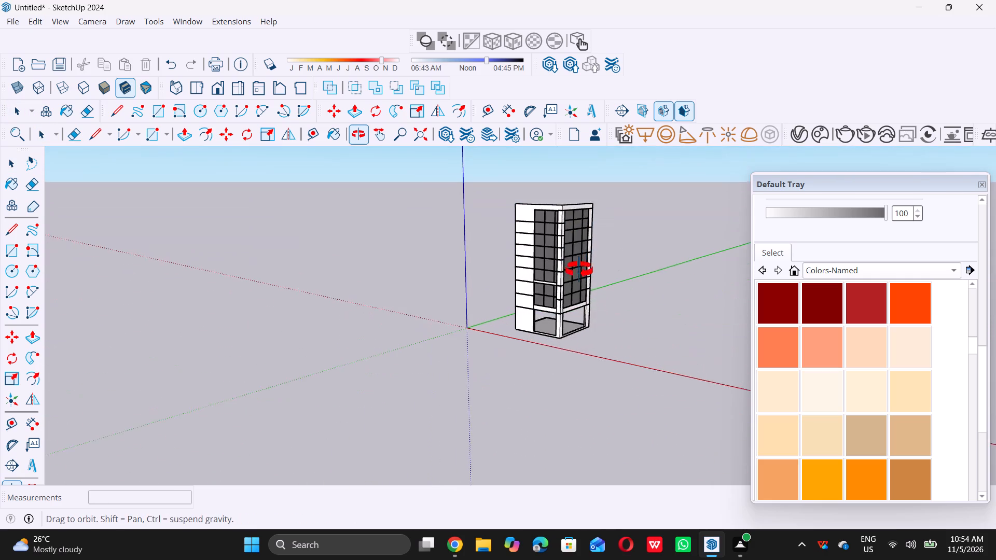
pyautogui.moveTo(579, 270); pyautogui.dragTo(627, 256, button='middle')
pyautogui.scroll(6, 549, 229)
pyautogui.scroll(-2, 550, 235)
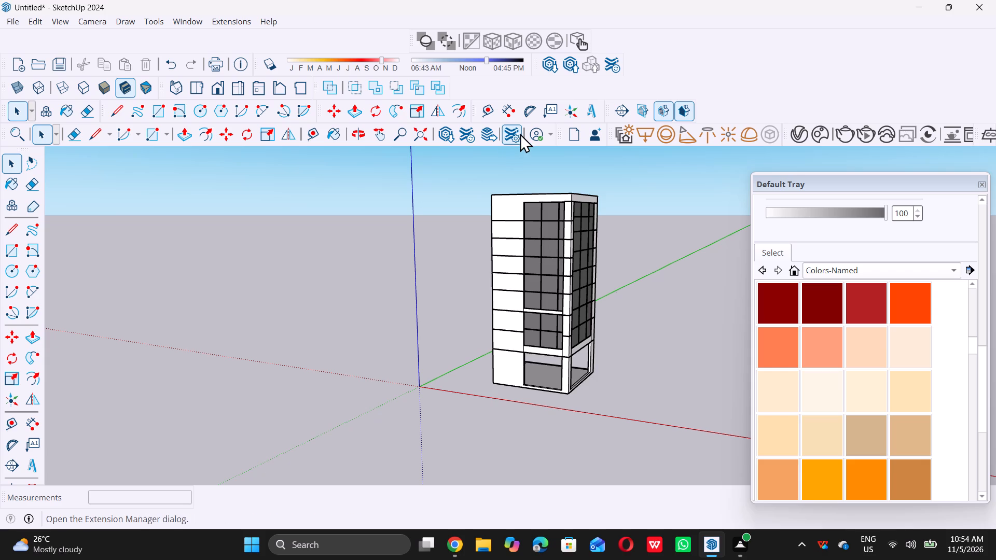
# Search 3D Warehouse for "door glass".
pyautogui.click(446, 139)
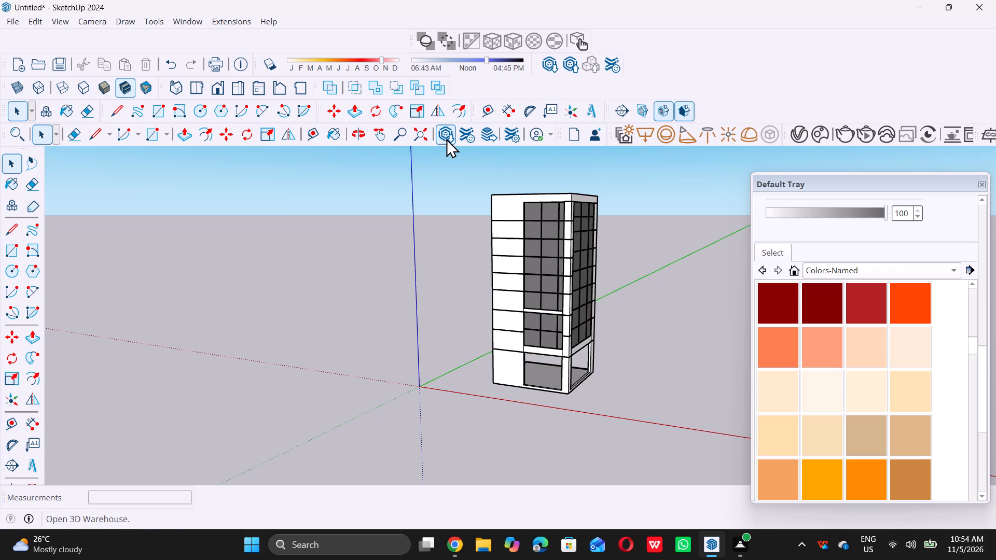
pyautogui.tripleClick(445, 139)
pyautogui.doubleClick(445, 140)
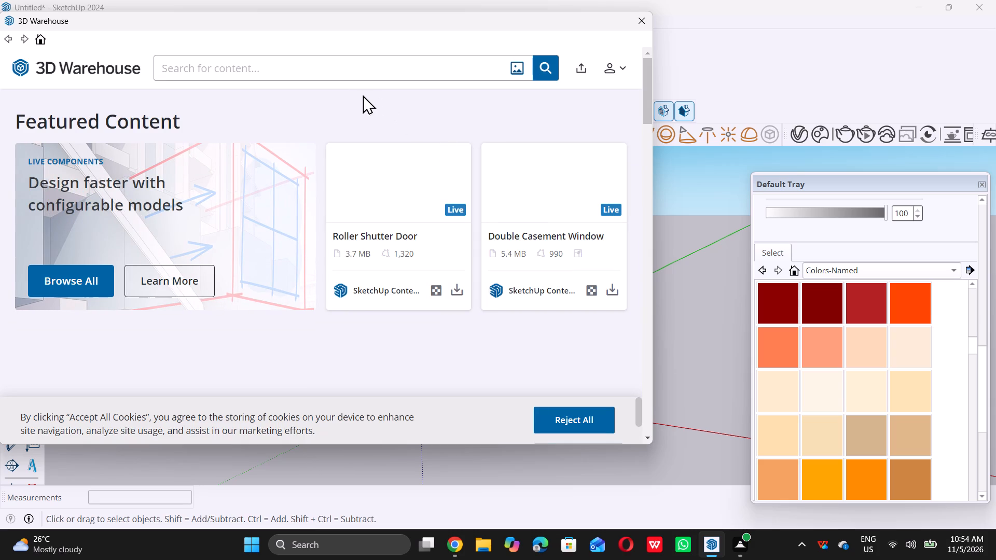
pyautogui.doubleClick(351, 71)
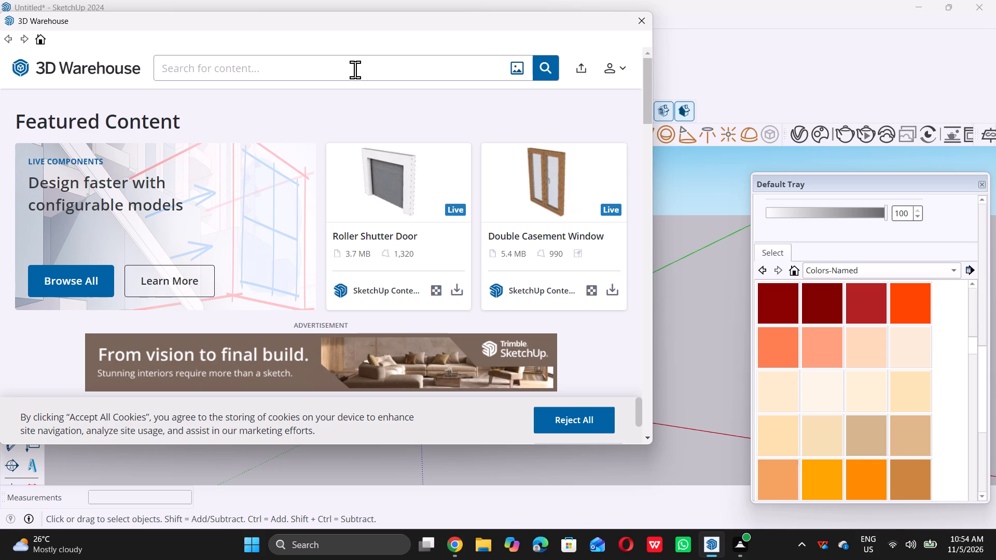
pyautogui.press('d')
pyautogui.write('oor')
pyautogui.press('space')
pyautogui.write('gl')
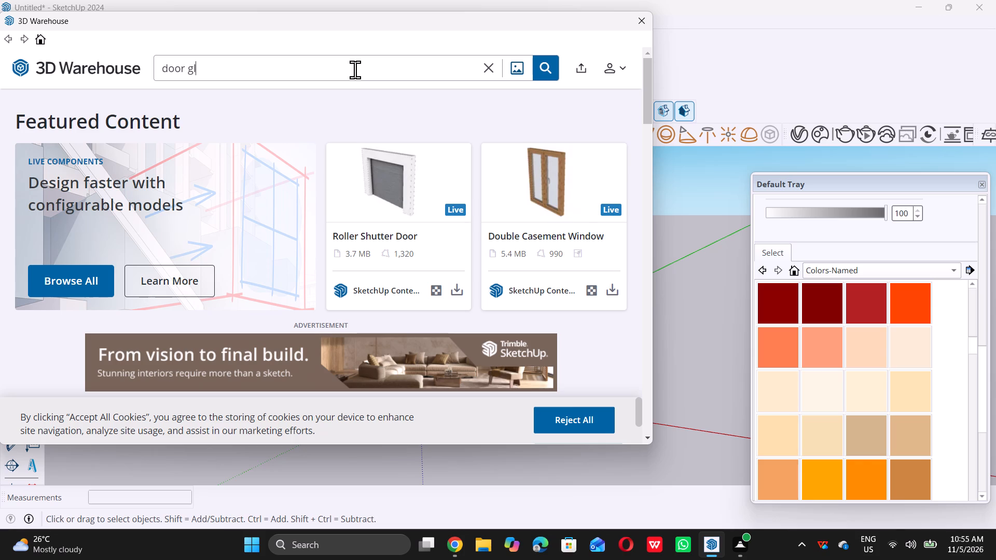
pyautogui.write('ass')
pyautogui.press('Return')
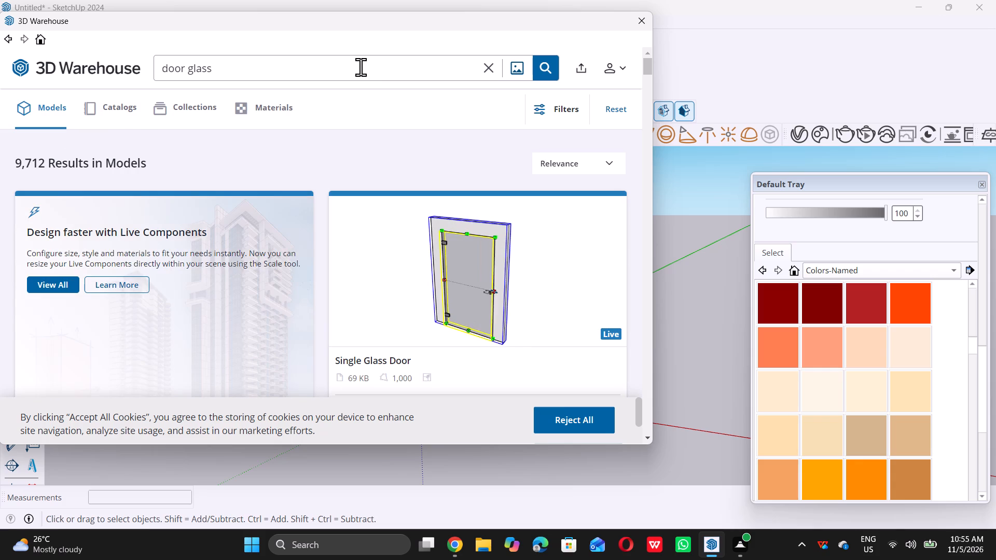
# Browse the door models found, comparing frames, leaf arrangements and handles for one suited to the tower's ground-floor entrance.
pyautogui.scroll(-4, 453, 289)
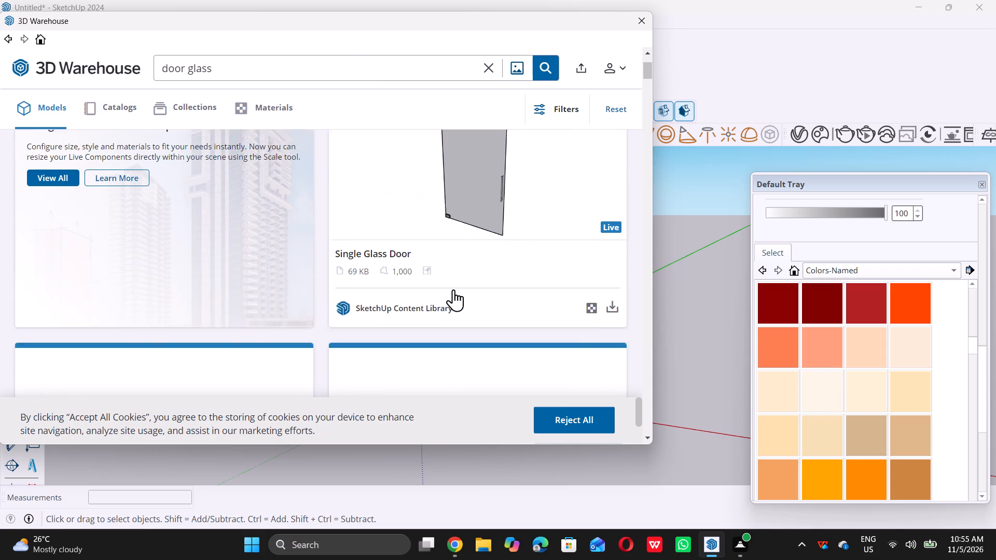
pyautogui.scroll(-5, 466, 283)
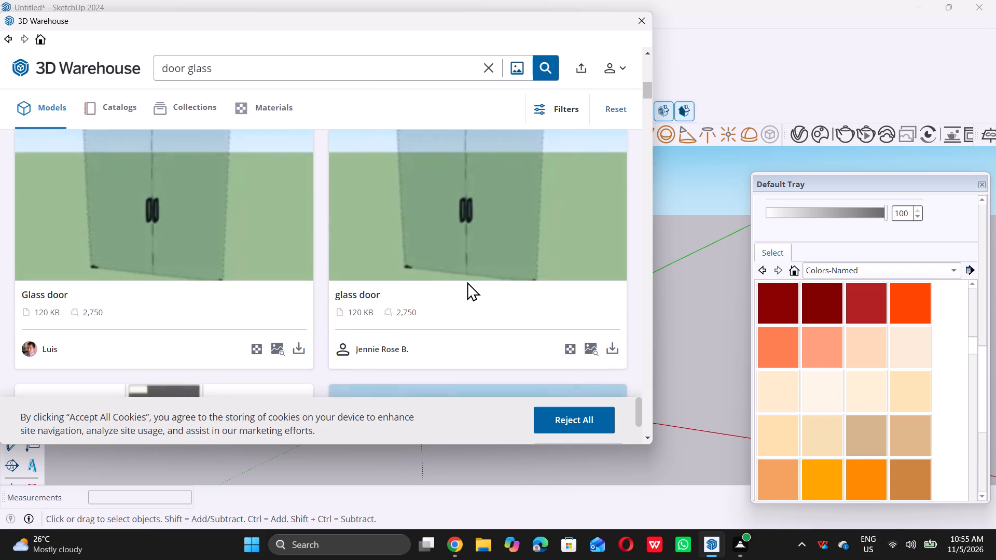
pyautogui.scroll(-6, 467, 282)
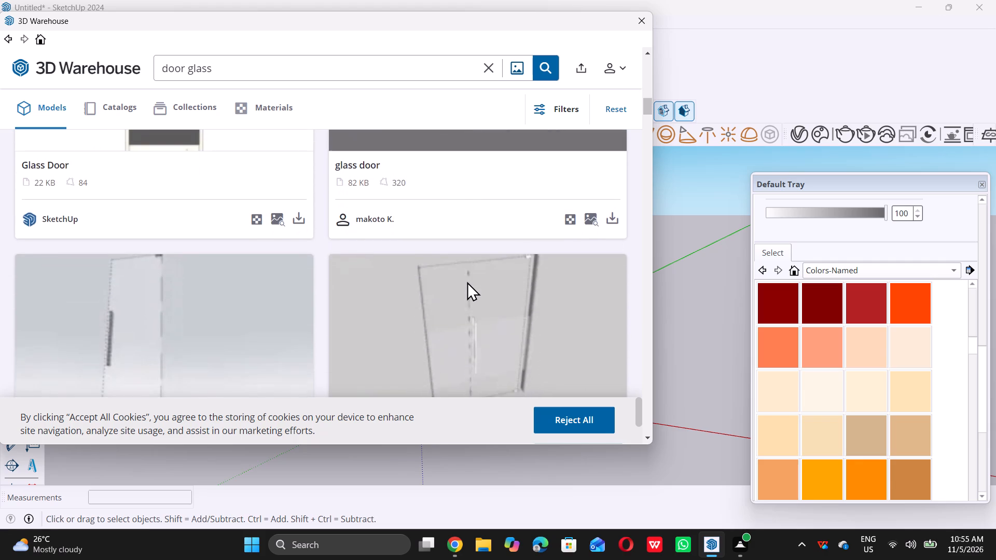
pyautogui.scroll(-2, 467, 282)
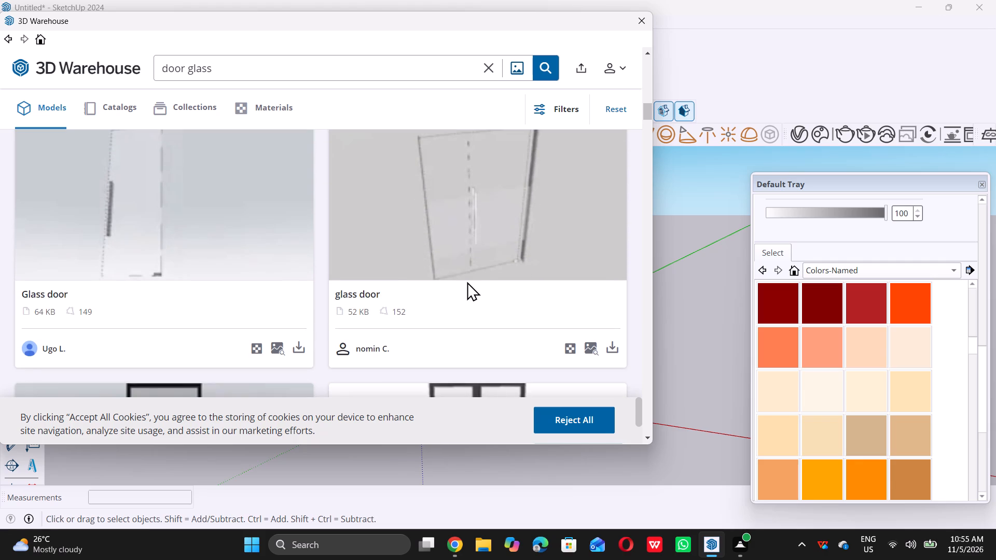
pyautogui.scroll(-4, 468, 282)
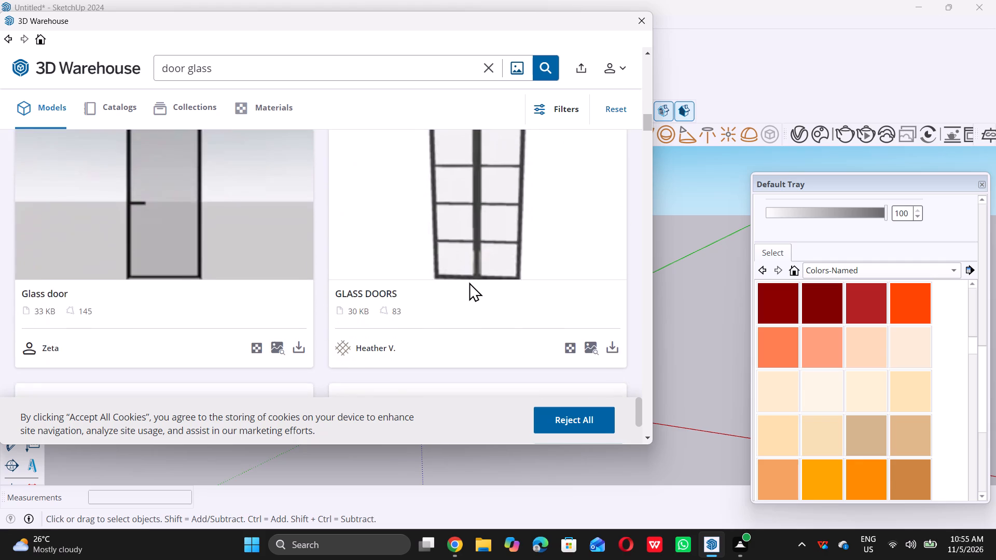
pyautogui.scroll(-8, 467, 282)
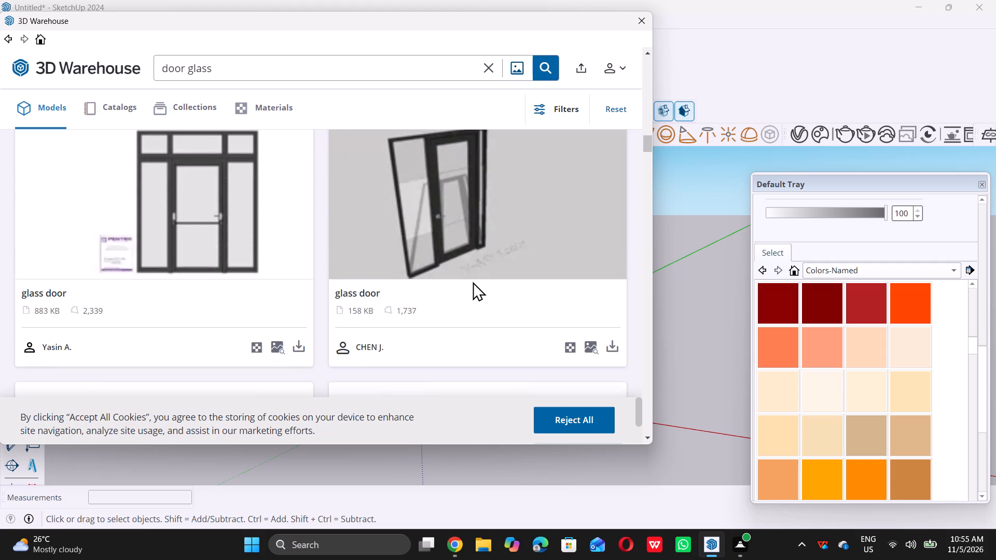
pyautogui.scroll(-1, 473, 282)
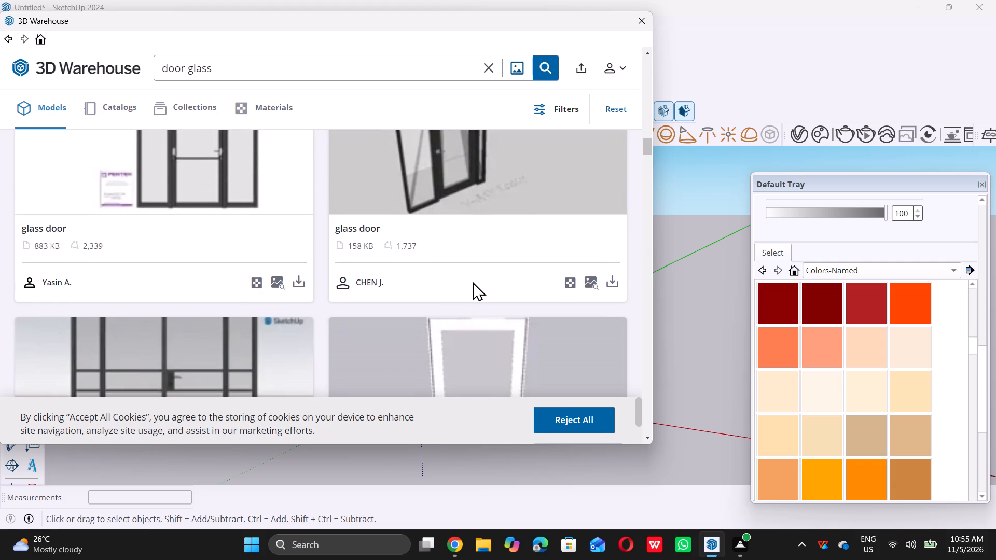
pyautogui.scroll(2, 473, 281)
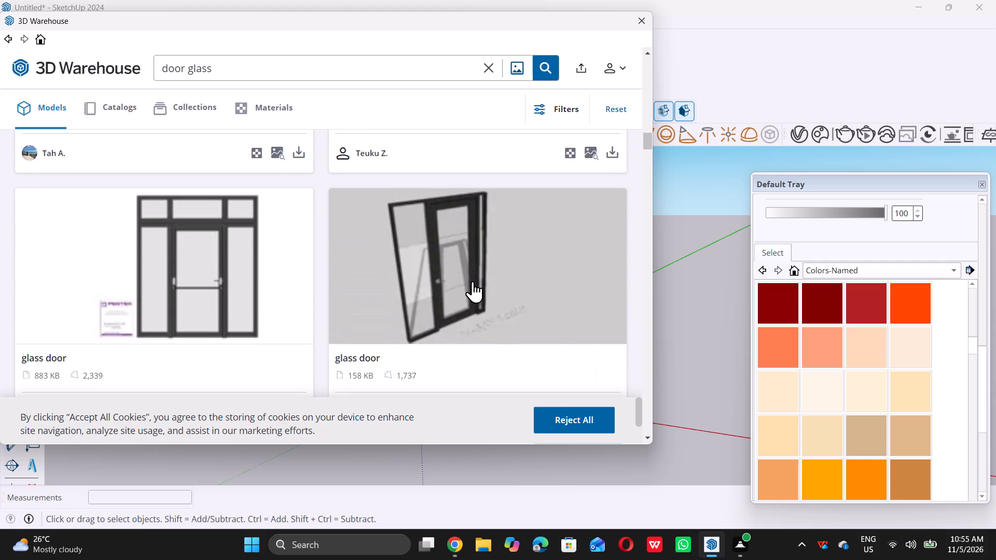
pyautogui.scroll(-5, 473, 281)
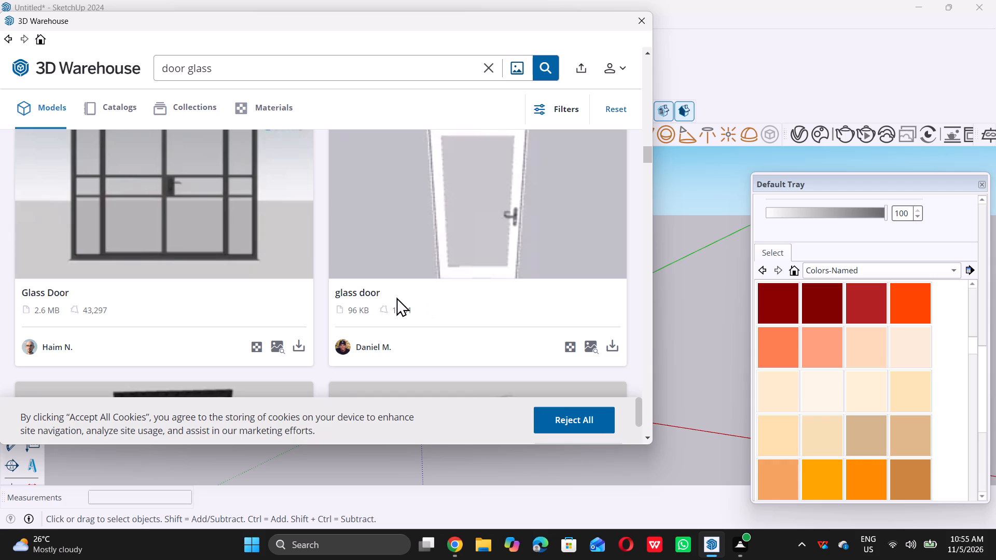
pyautogui.scroll(-6, 397, 297)
pyautogui.scroll(1, 397, 297)
pyautogui.scroll(-3, 397, 297)
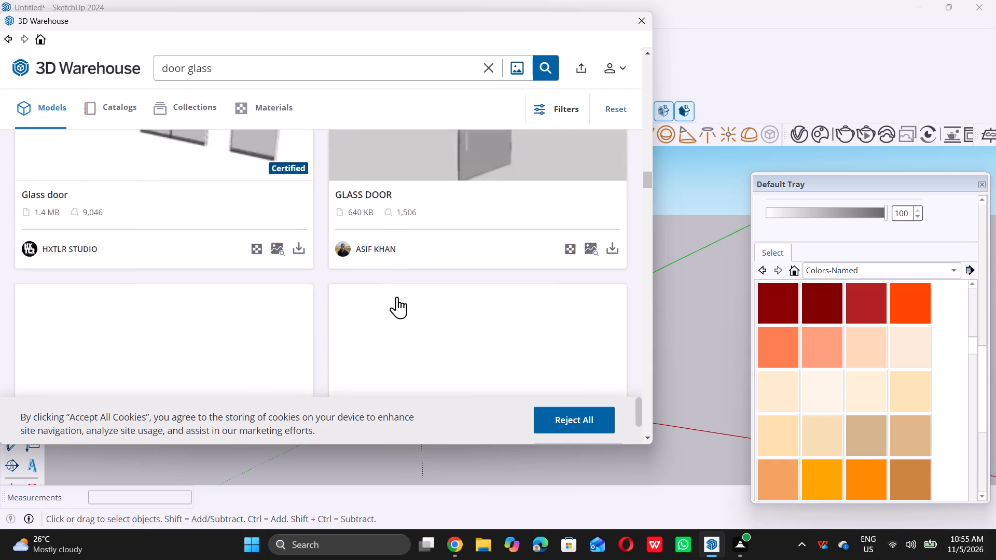
pyautogui.scroll(-16, 397, 297)
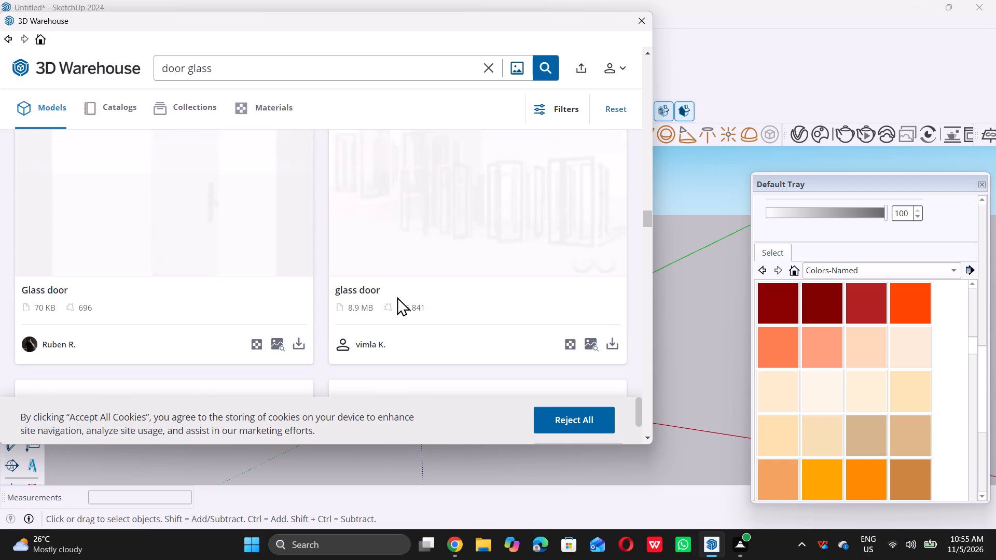
pyautogui.scroll(-5, 397, 297)
pyautogui.scroll(3, 397, 297)
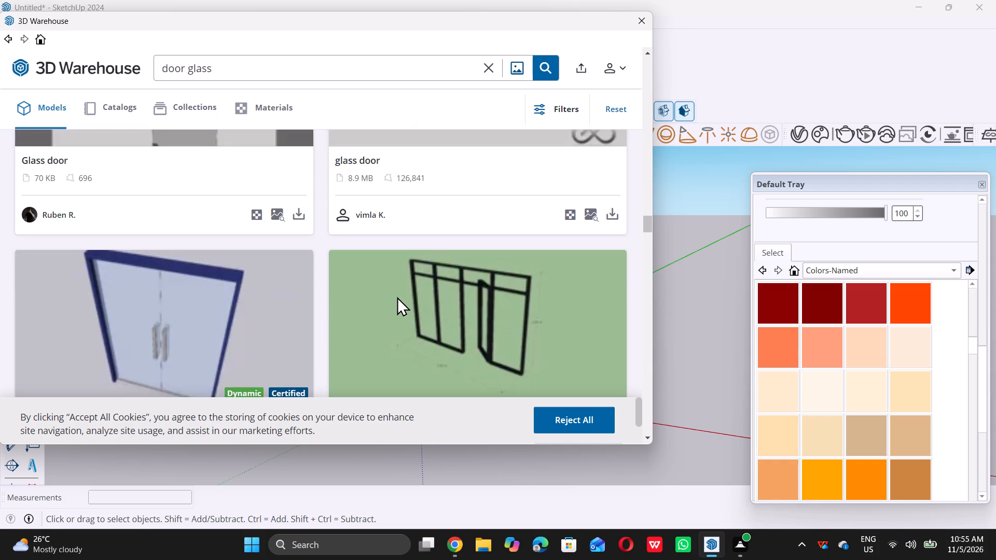
pyautogui.scroll(-7, 397, 297)
pyautogui.scroll(2, 397, 297)
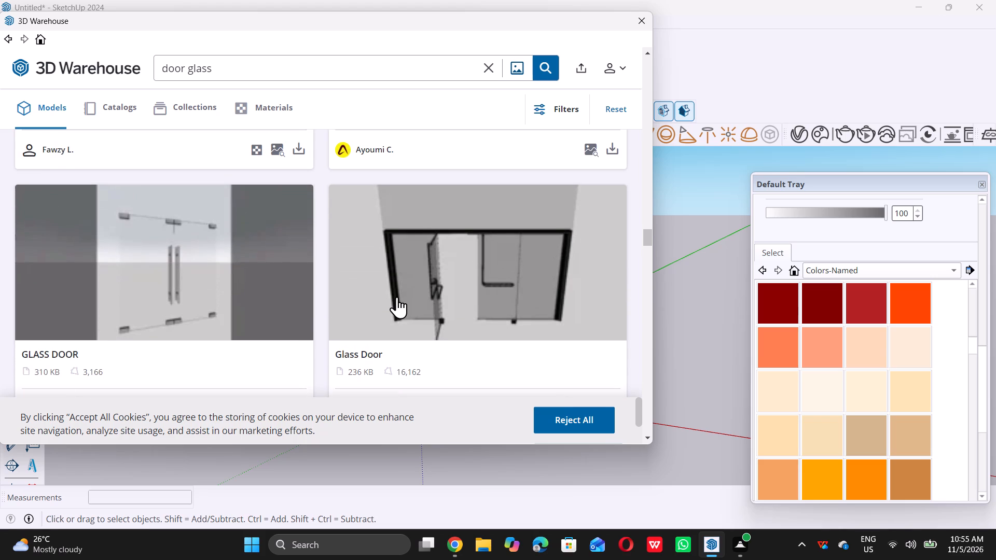
pyautogui.scroll(-1, 397, 297)
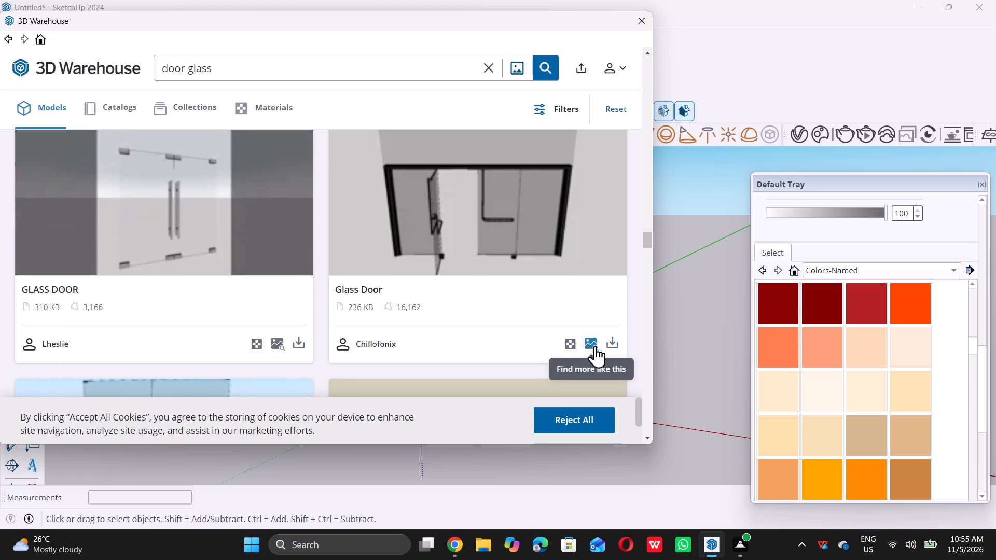
# Load the 236 KB black-framed Glass Door with an open leaf directly into the model and place it on the ground beside the tower.
pyautogui.click(613, 339)
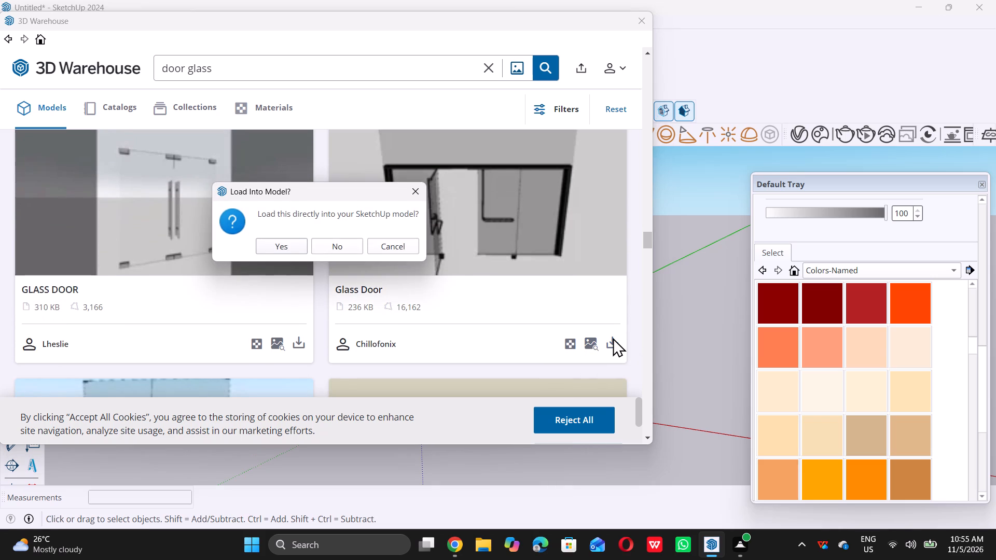
pyautogui.tripleClick(271, 247)
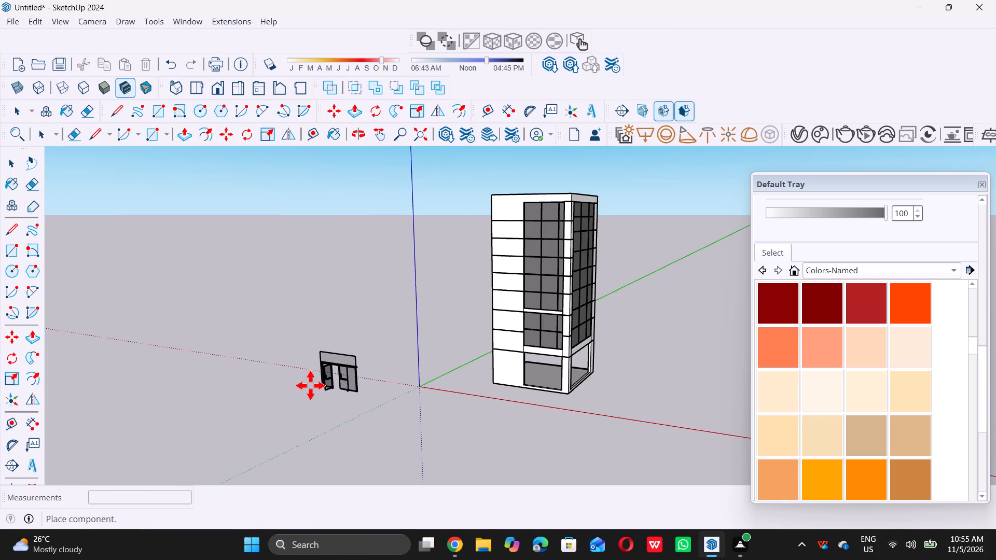
pyautogui.doubleClick(311, 384)
# Rotate the placed glass door component 180° on the ground plane about a point near the origin, bringing it in front of the tower.
pyautogui.moveTo(420, 407); pyautogui.dragTo(326, 410, button='middle')
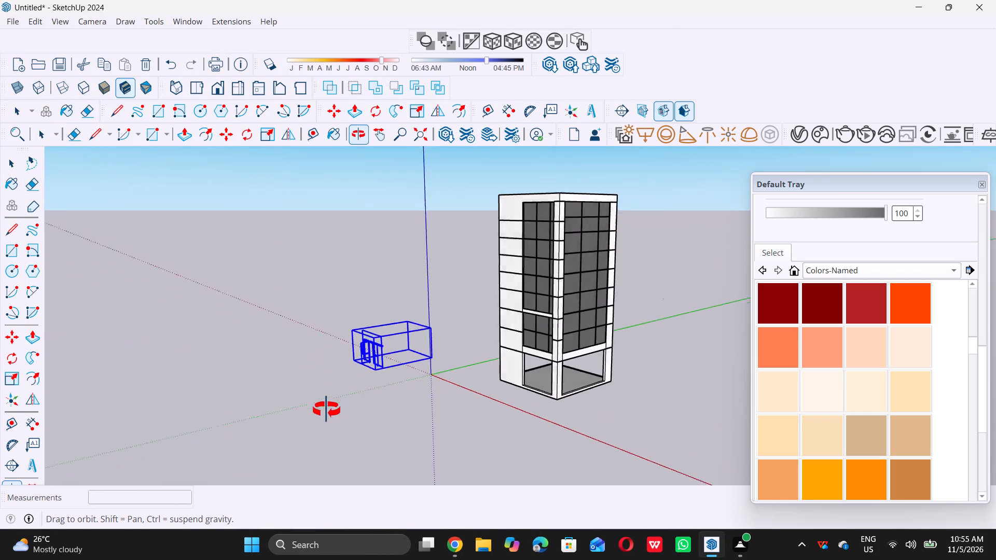
pyautogui.moveTo(326, 410); pyautogui.dragTo(441, 401, button='middle')
pyautogui.press('space')
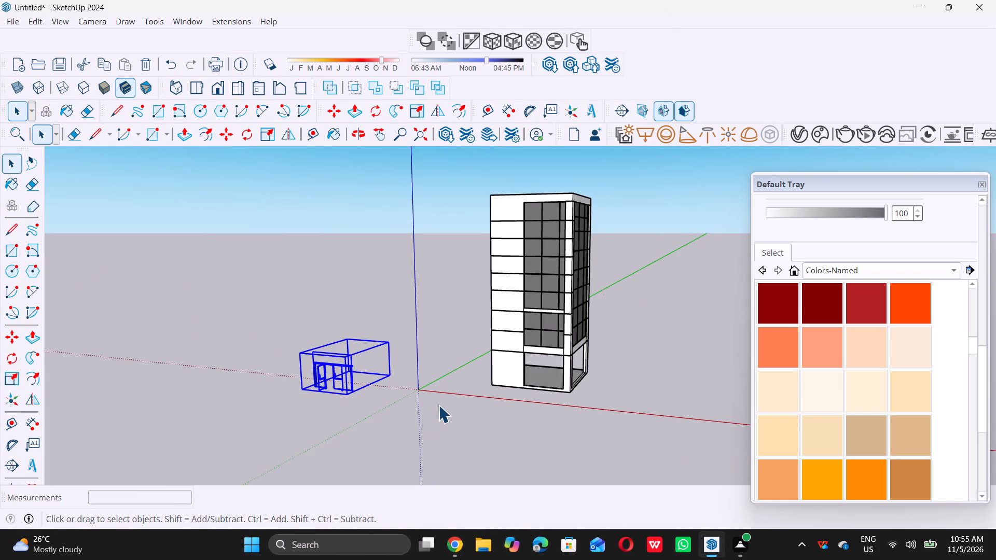
pyautogui.scroll(2, 436, 422)
pyautogui.press('q')
pyautogui.doubleClick(437, 410)
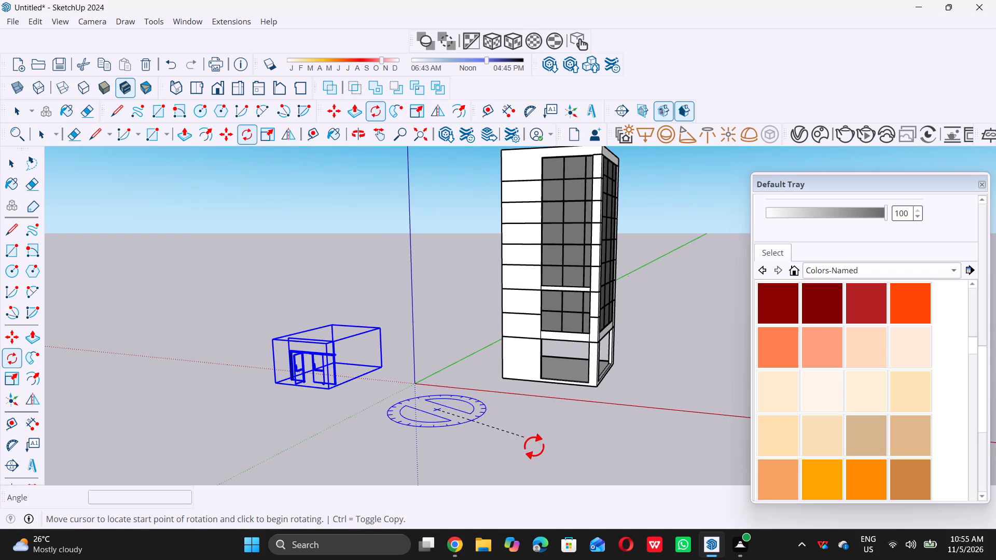
pyautogui.click(612, 431)
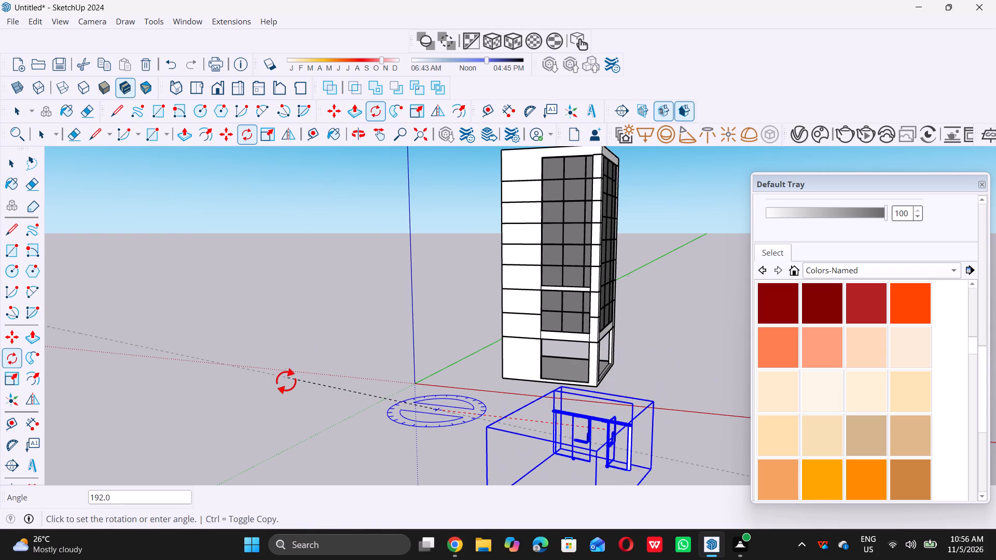
pyautogui.click(287, 396)
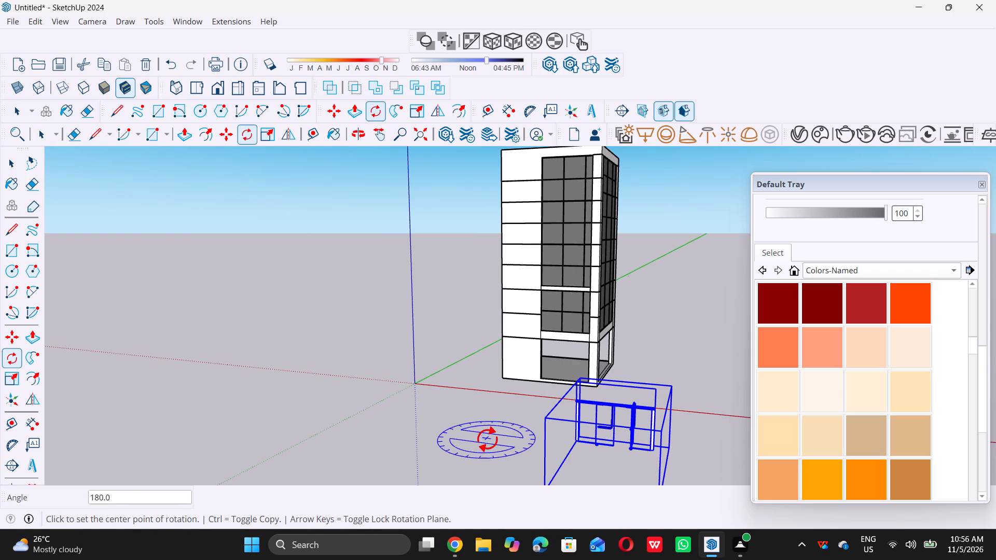
pyautogui.press('space')
# Deselect the glass door and examine its frame, leaves and handles up close from several sides.
pyautogui.scroll(-6, 399, 376)
pyautogui.scroll(3, 399, 453)
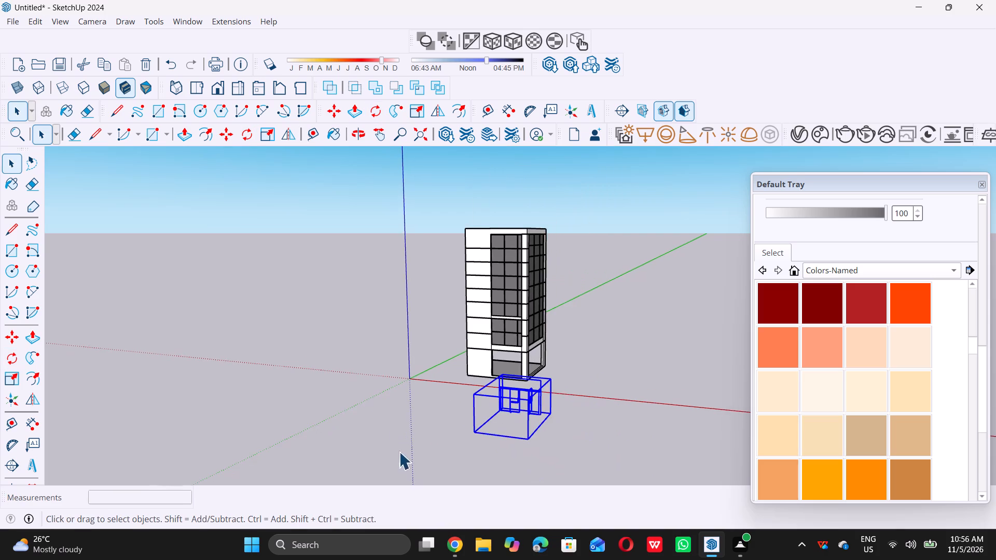
pyautogui.scroll(3, 399, 452)
pyautogui.click(420, 422)
pyautogui.scroll(6, 665, 403)
pyautogui.scroll(4, 636, 340)
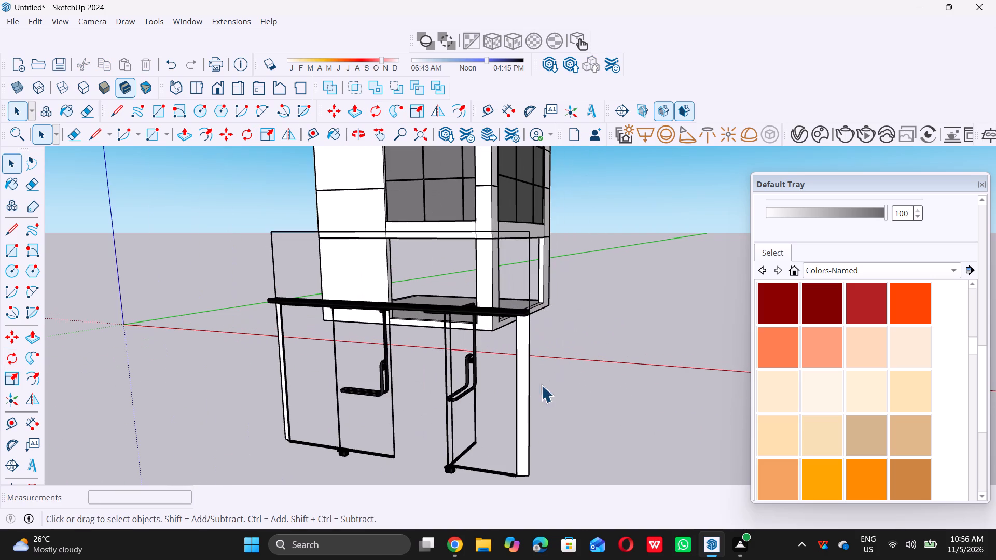
pyautogui.scroll(6, 451, 422)
pyautogui.moveTo(471, 391); pyautogui.dragTo(435, 385, button='middle')
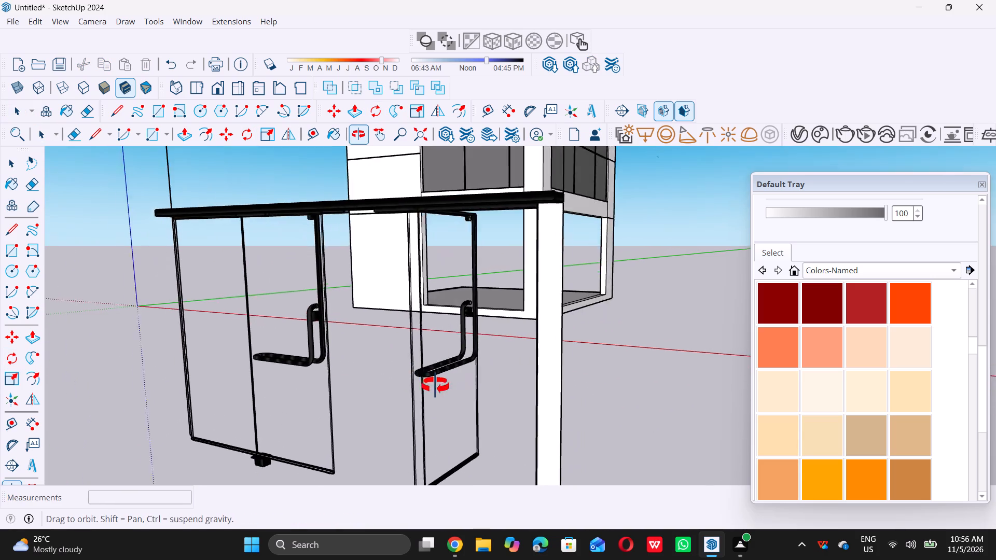
pyautogui.moveTo(435, 385); pyautogui.dragTo(184, 403, button='middle')
pyautogui.middleClick(40, 397)
pyautogui.moveTo(433, 350); pyautogui.dragTo(200, 336, button='middle')
pyautogui.middleClick(200, 336)
pyautogui.scroll(1, 192, 316)
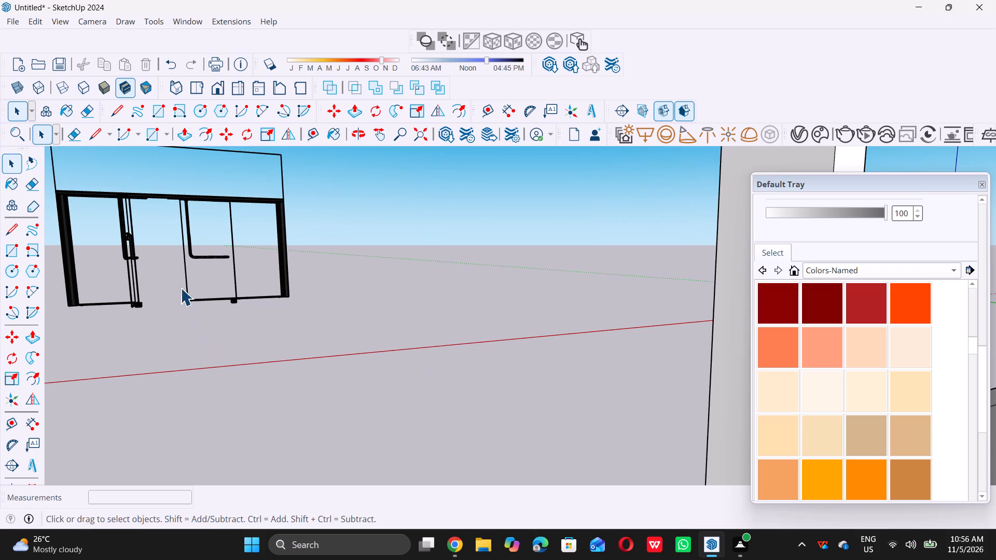
pyautogui.scroll(12, 139, 268)
pyautogui.scroll(-6, 228, 289)
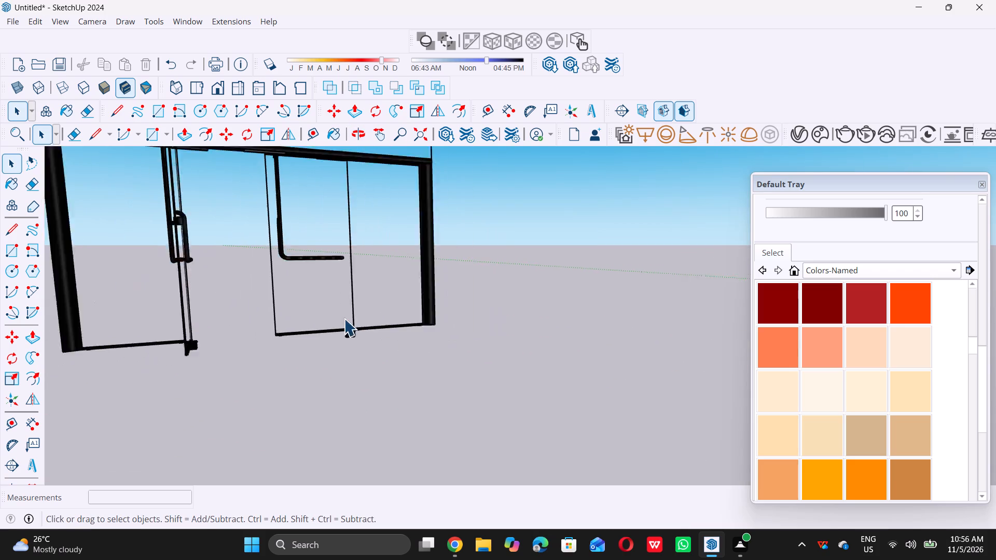
pyautogui.moveTo(357, 320); pyautogui.dragTo(423, 319, button='middle')
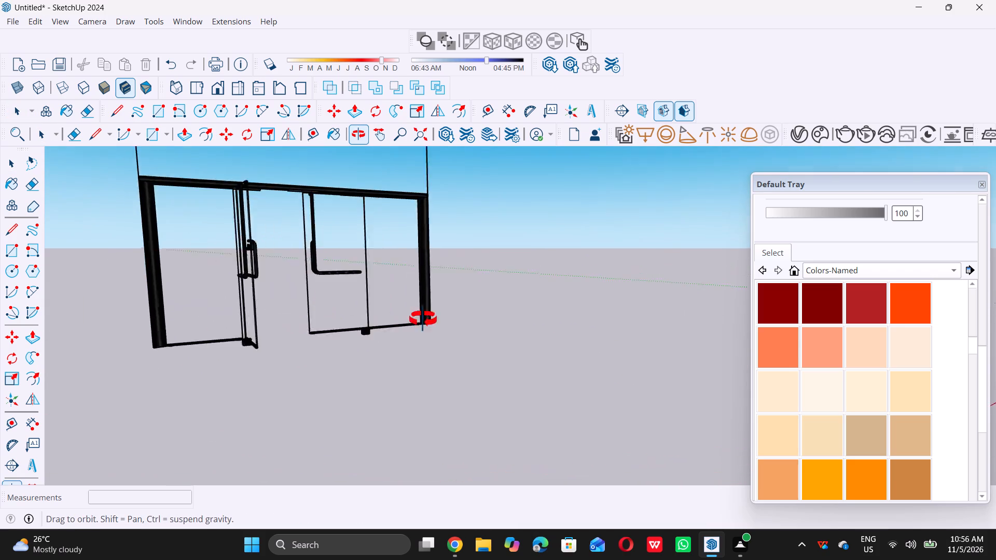
pyautogui.moveTo(423, 319); pyautogui.dragTo(473, 325, button='middle')
pyautogui.moveTo(485, 328); pyautogui.dragTo(500, 331, button='middle')
pyautogui.middleClick(504, 331)
pyautogui.moveTo(513, 332); pyautogui.dragTo(519, 334, button='middle')
pyautogui.middleClick(560, 345)
pyautogui.moveTo(574, 348); pyautogui.dragTo(604, 358, button='middle')
pyautogui.scroll(1, 604, 358)
pyautogui.scroll(-11, 580, 356)
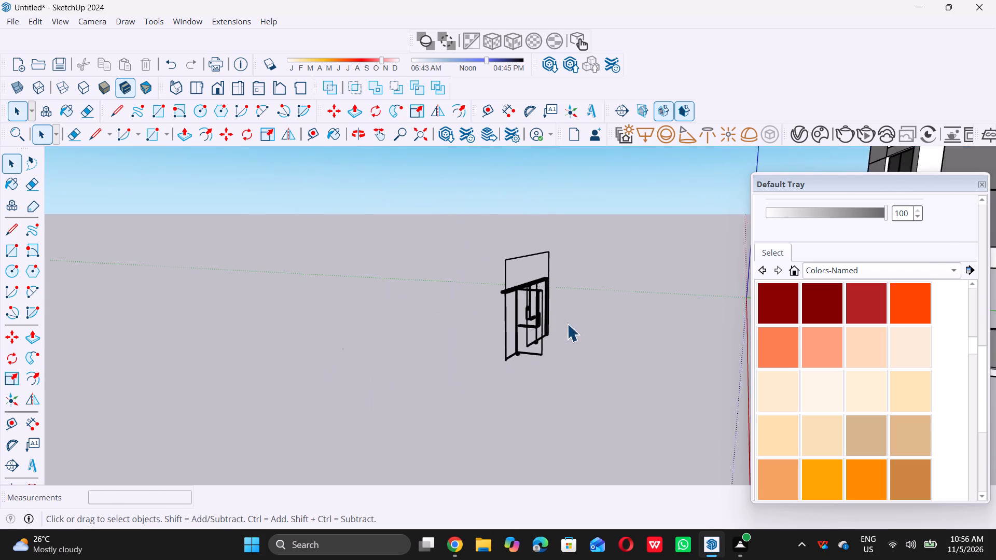
# Examine the glass door from several sides against the tower's ground floor, checking its handles, leaves and component extents.
pyautogui.scroll(-10, 567, 324)
pyautogui.moveTo(516, 337); pyautogui.dragTo(717, 344, button='middle')
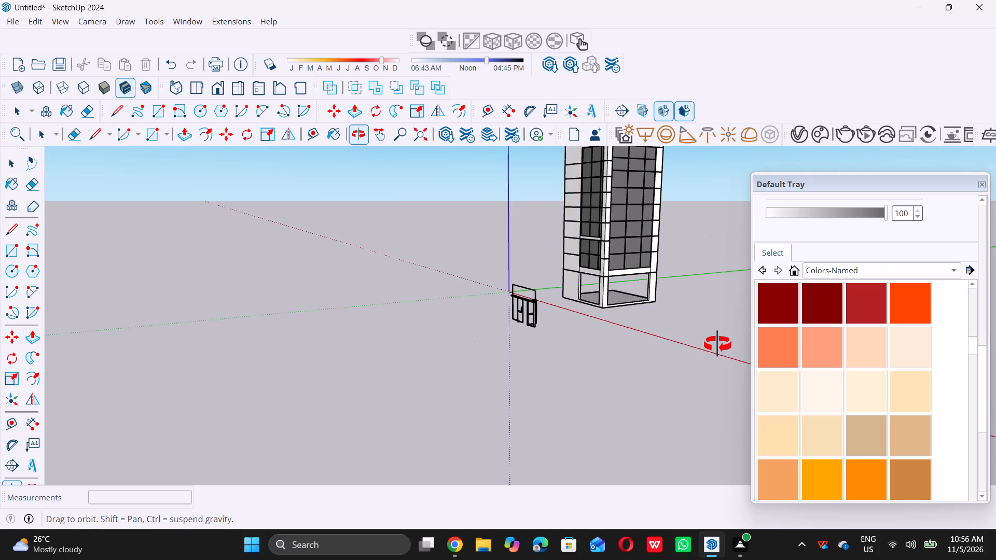
pyautogui.moveTo(717, 344); pyautogui.dragTo(736, 347, button='middle')
pyautogui.scroll(6, 601, 331)
pyautogui.scroll(3, 504, 318)
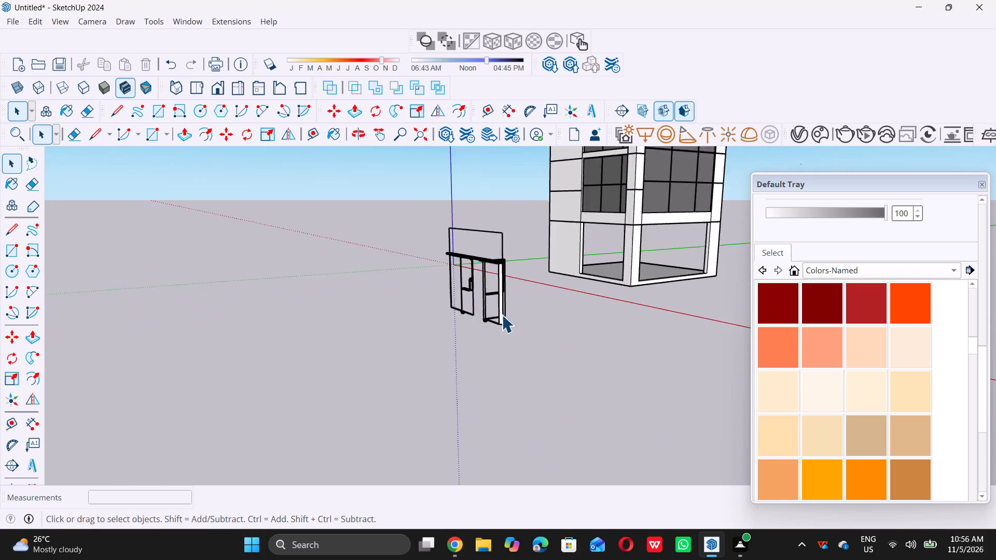
pyautogui.scroll(8, 502, 315)
pyautogui.moveTo(397, 308); pyautogui.dragTo(541, 303, button='middle')
pyautogui.scroll(14, 466, 279)
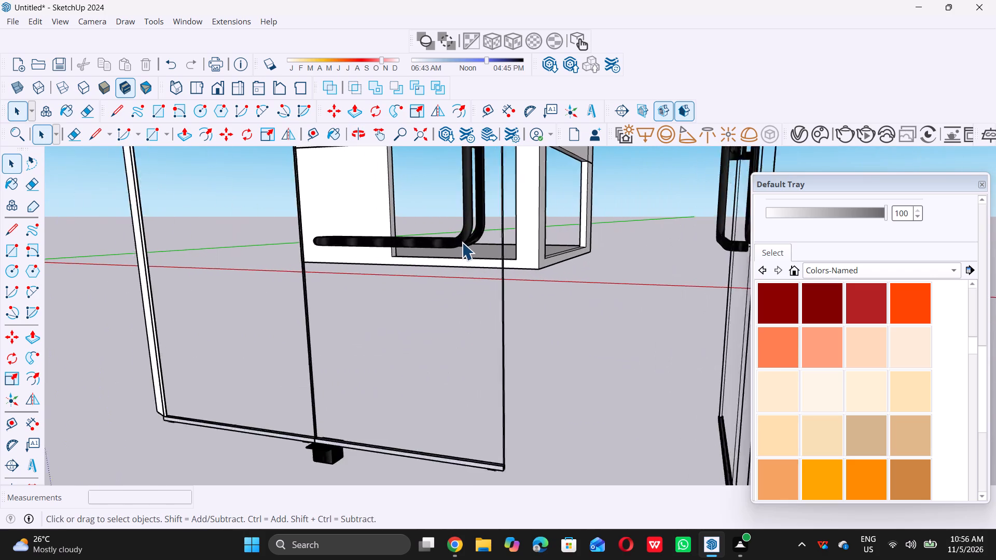
pyautogui.scroll(2, 462, 242)
pyautogui.scroll(-8, 462, 242)
pyautogui.scroll(1, 461, 244)
pyautogui.scroll(-9, 461, 244)
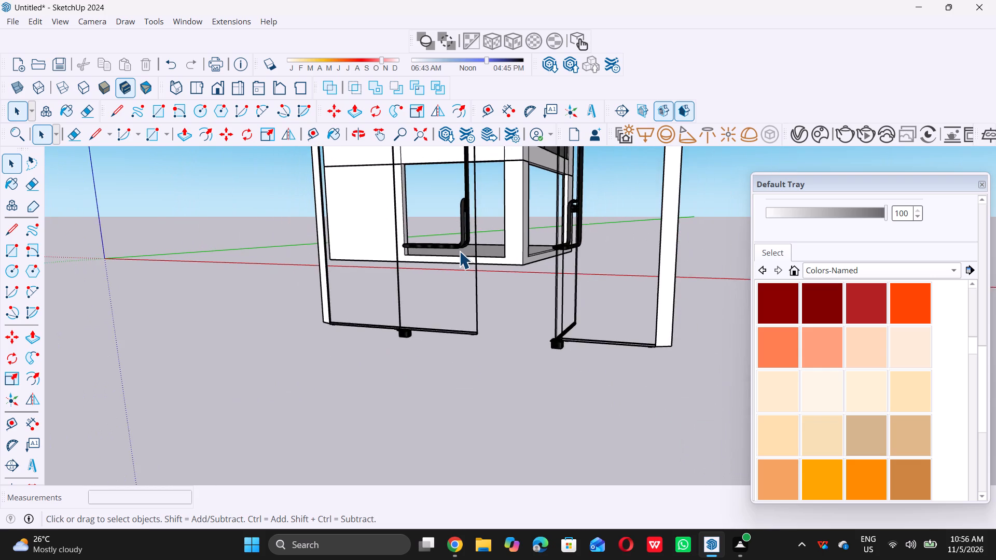
pyautogui.scroll(-10, 459, 251)
pyautogui.doubleClick(506, 274)
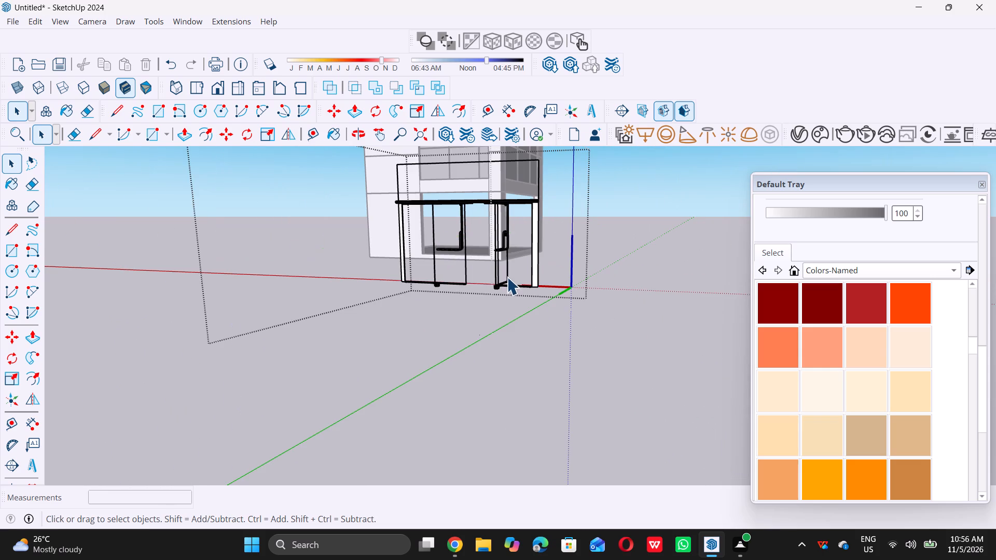
pyautogui.tripleClick(536, 333)
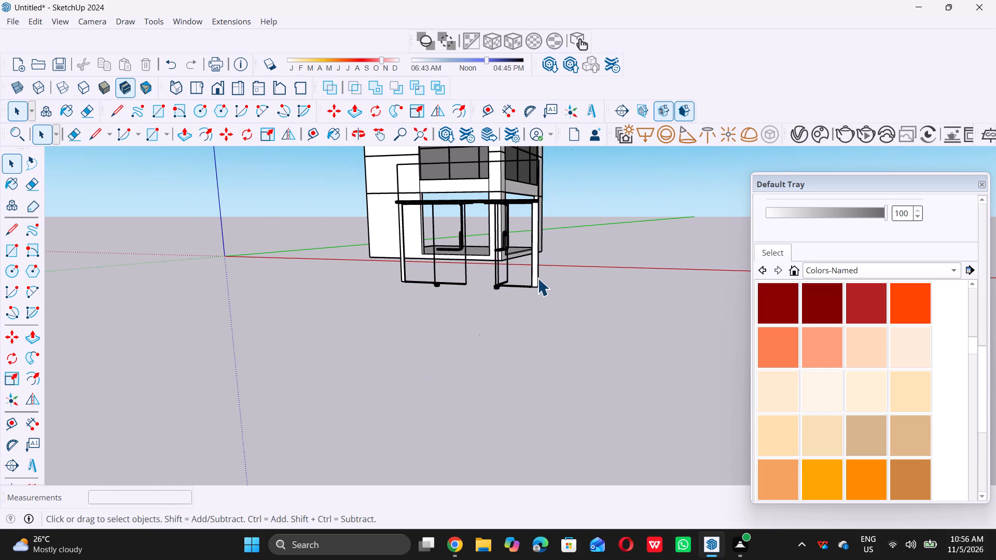
# Select the glass door component in front of the tower.
pyautogui.moveTo(527, 289); pyautogui.dragTo(521, 313, button='middle')
pyautogui.scroll(3, 520, 314)
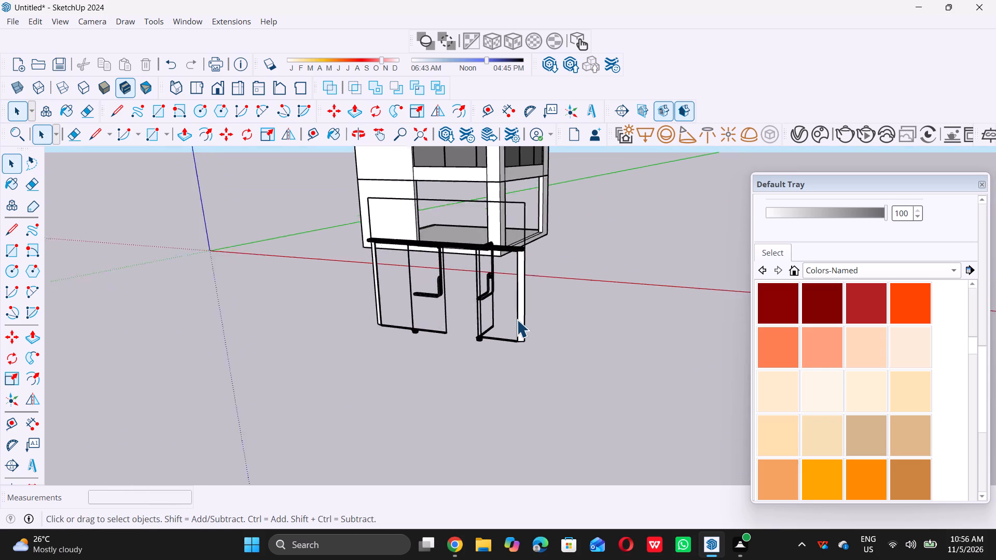
pyautogui.scroll(2, 517, 319)
pyautogui.click(524, 339)
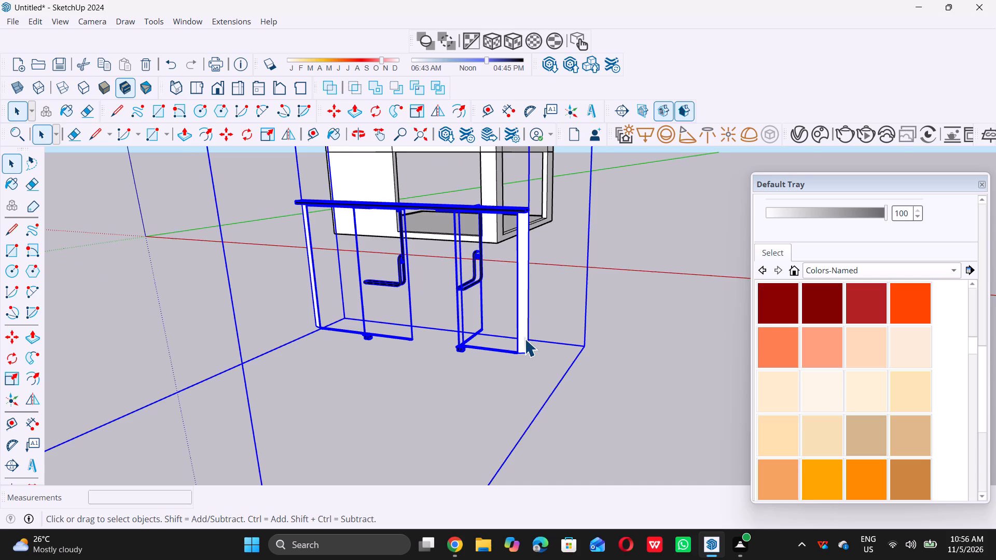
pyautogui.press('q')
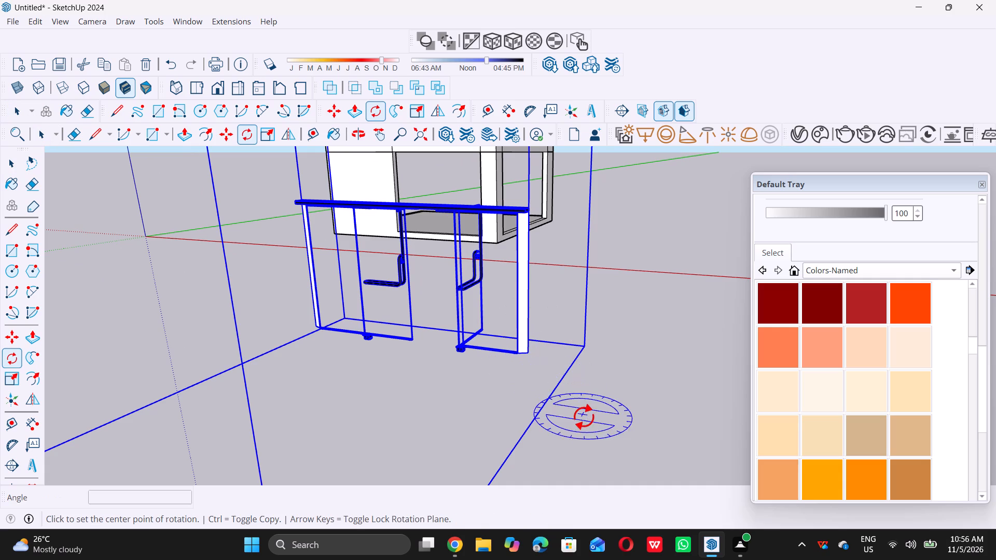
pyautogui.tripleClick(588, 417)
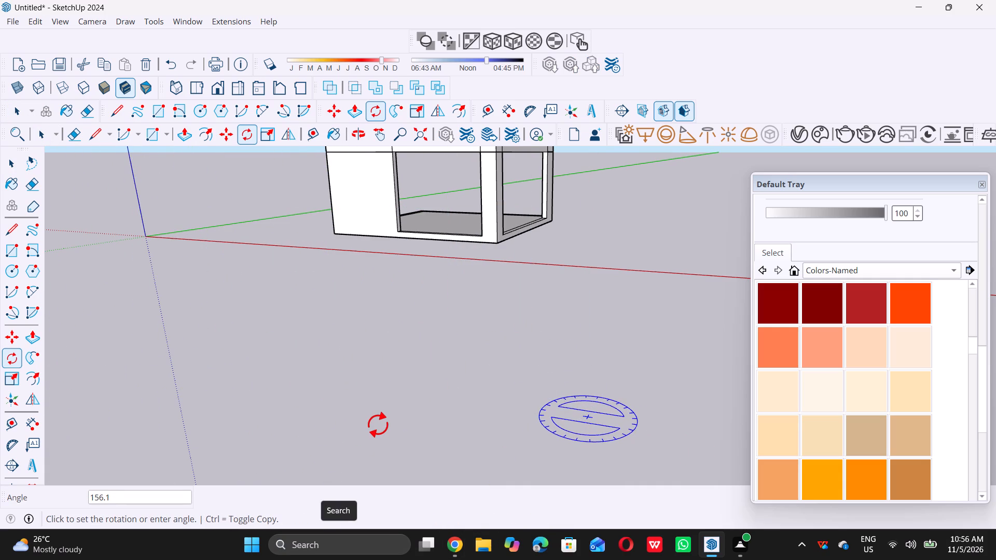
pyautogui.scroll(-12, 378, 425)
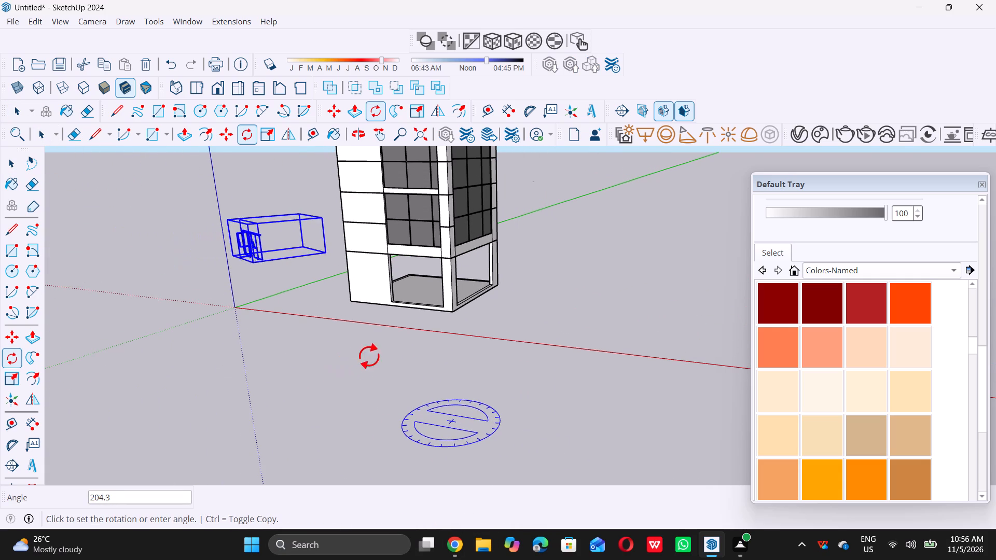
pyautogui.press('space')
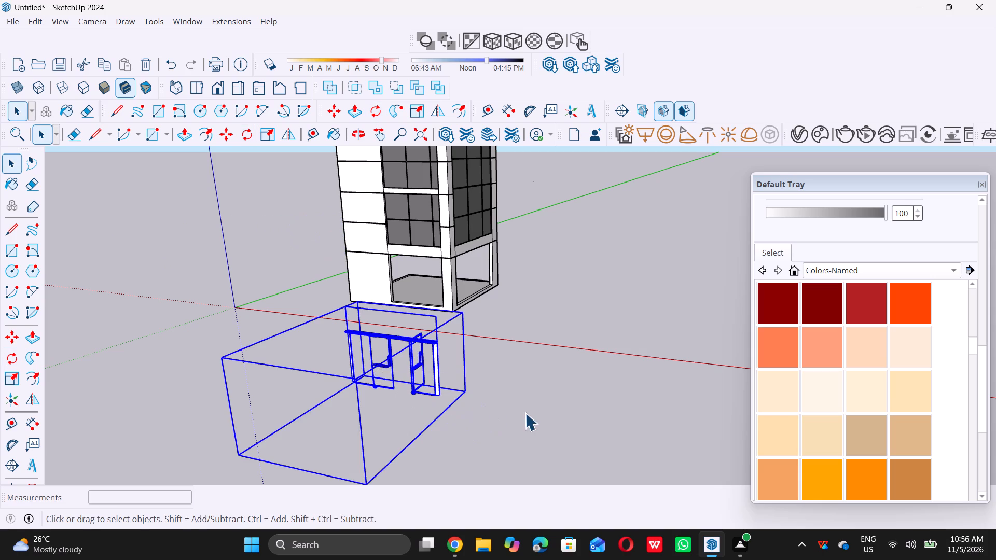
# Rotate the selected glass door about 191° on the ground plane around a point in front of the tower.
pyautogui.press('q')
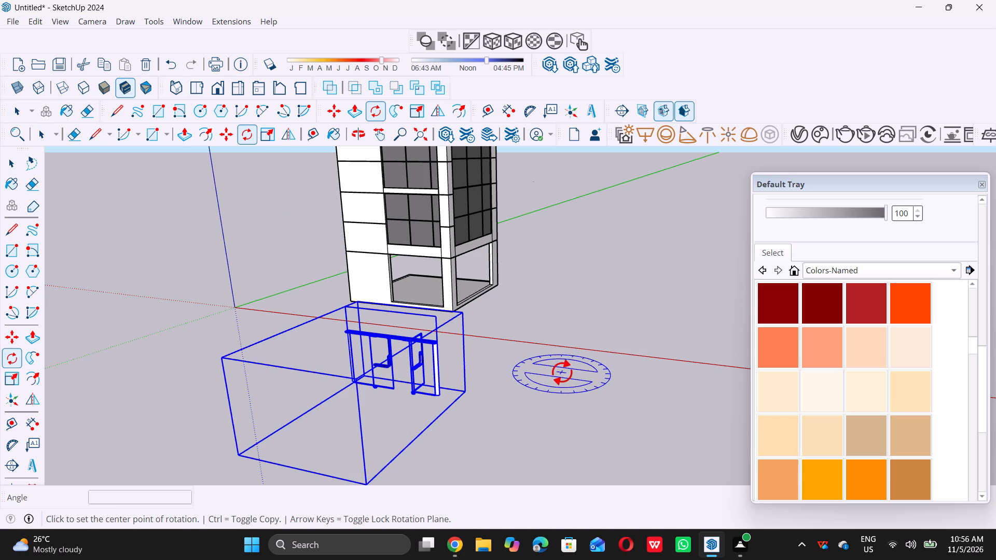
pyautogui.click(562, 372)
pyautogui.click(640, 385)
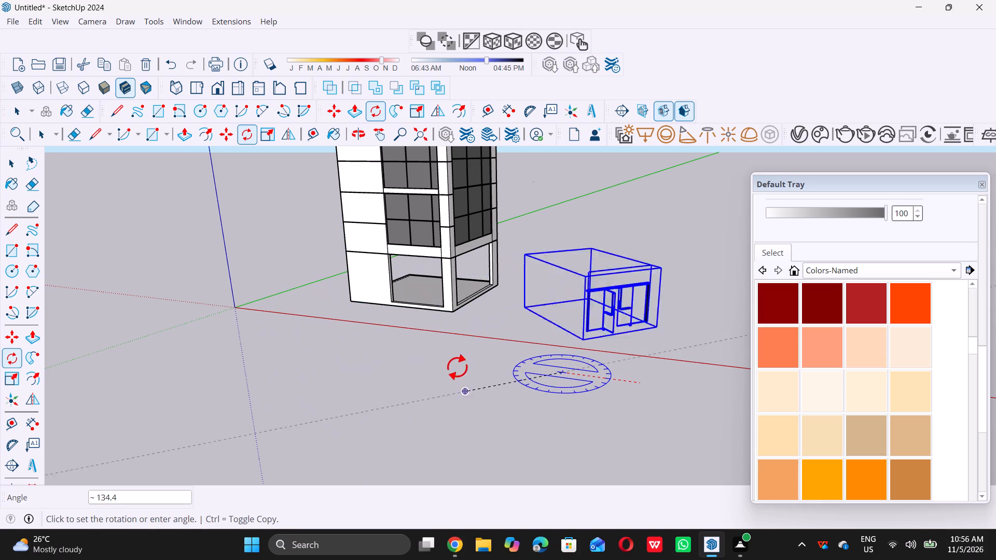
pyautogui.click(460, 351)
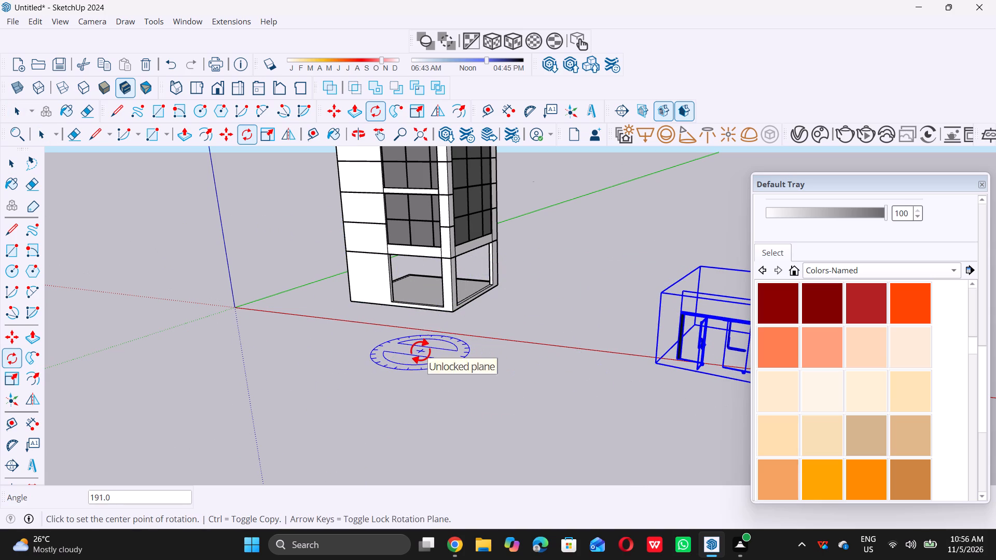
# Rotate the glass door a further 13° on the ground plane so its front runs parallel to the red axis.
pyautogui.scroll(-6, 419, 351)
pyautogui.scroll(7, 605, 377)
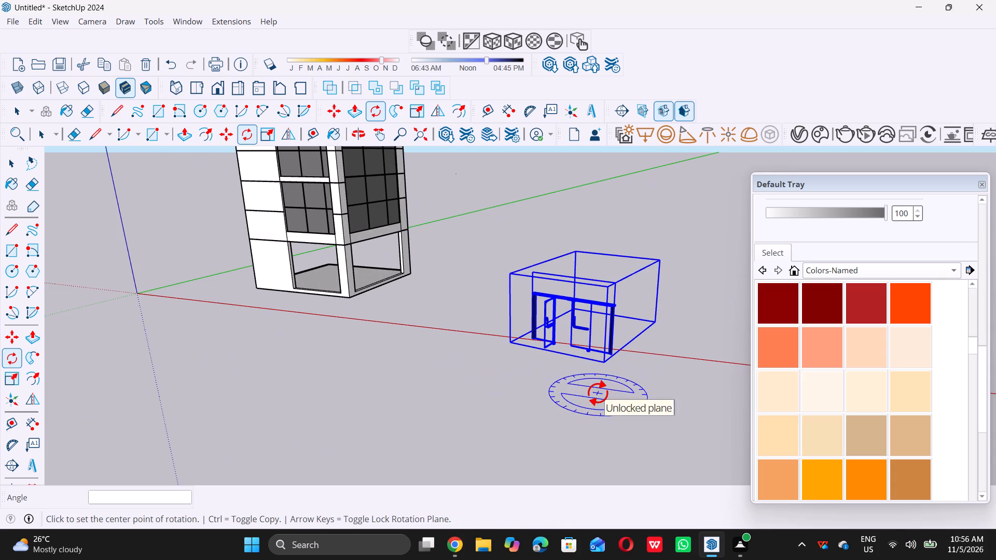
pyautogui.click(456, 383)
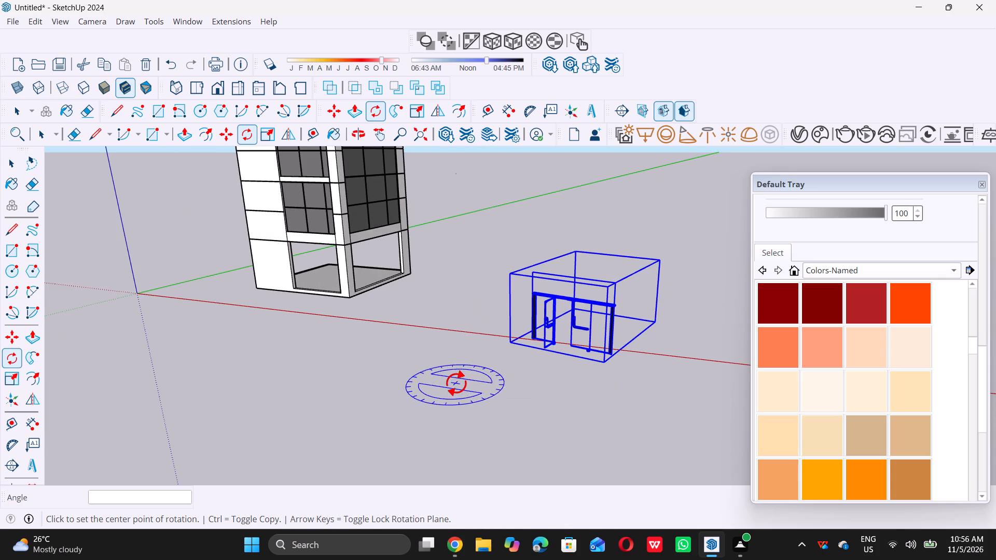
pyautogui.doubleClick(653, 408)
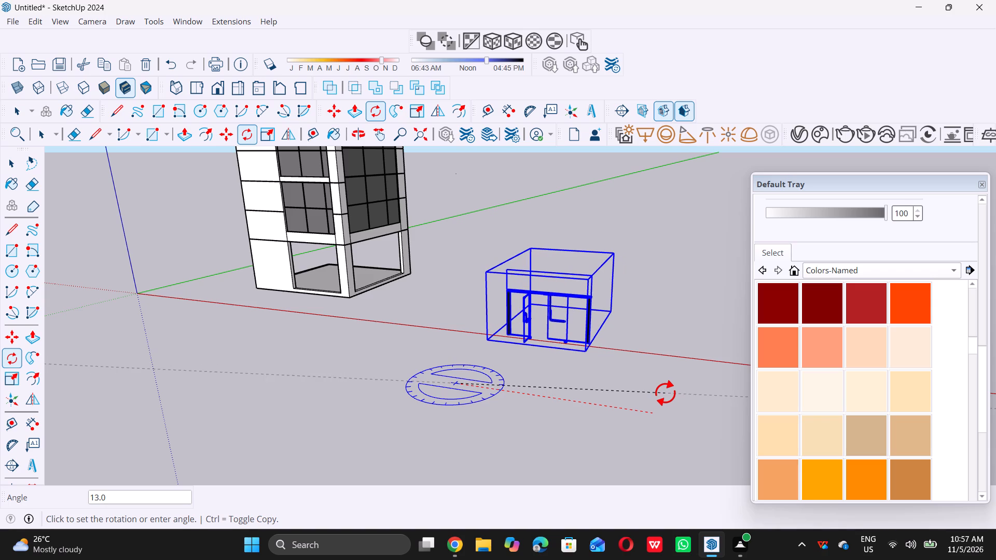
pyautogui.click(665, 393)
# Move the glass door about 55' by its bounding box's lower front corner to the tower's ground-floor front opening.
pyautogui.scroll(12, 620, 334)
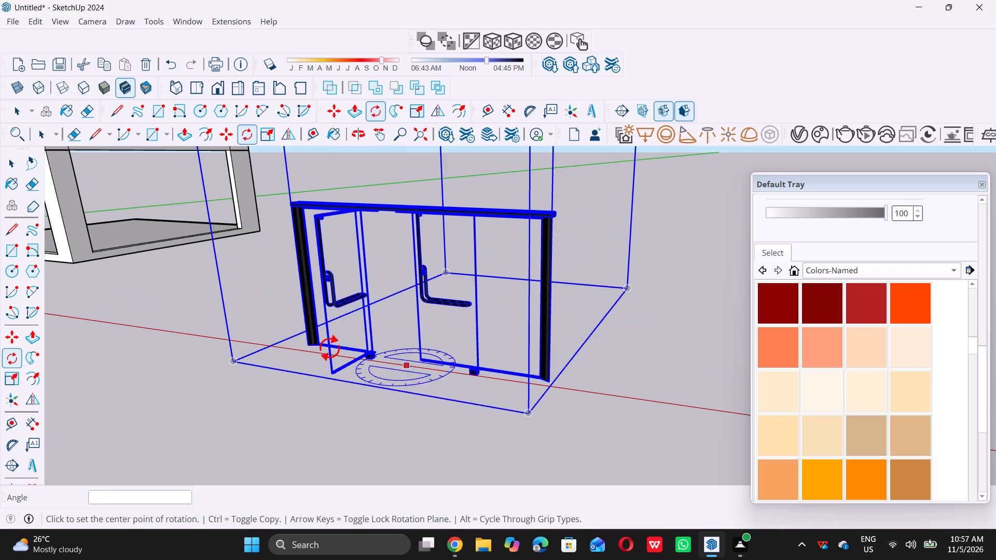
pyautogui.scroll(1, 310, 343)
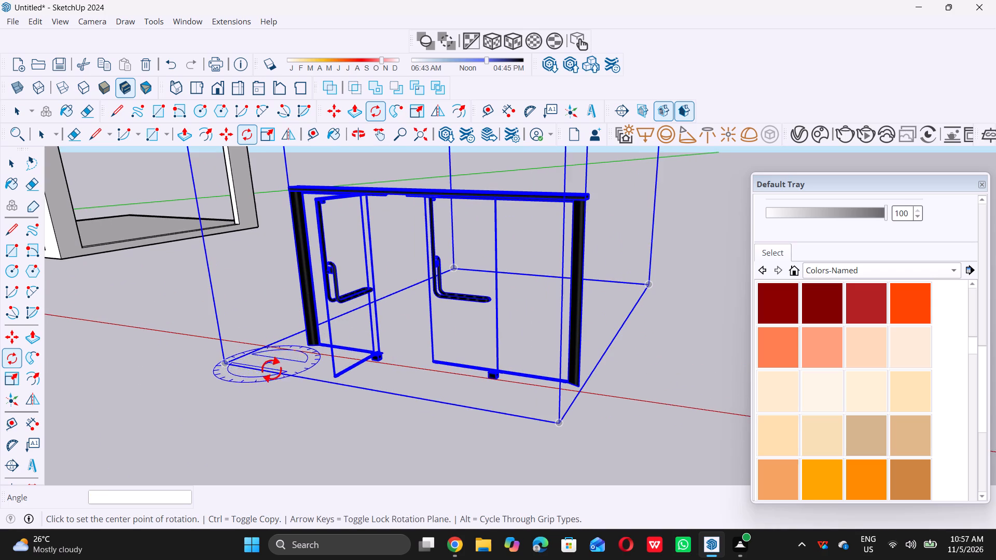
pyautogui.press('space')
pyautogui.press('m')
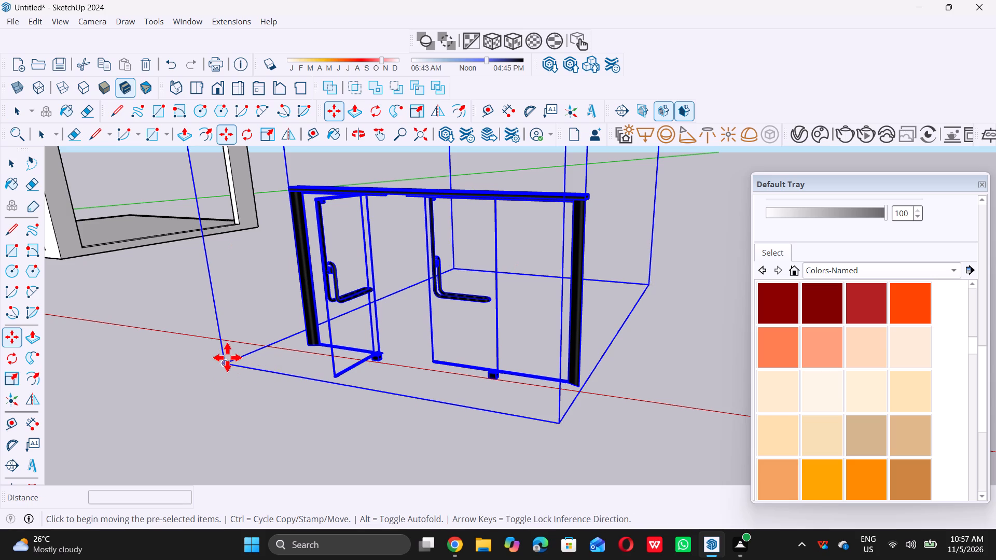
pyautogui.tripleClick(225, 359)
pyautogui.scroll(-6, 304, 349)
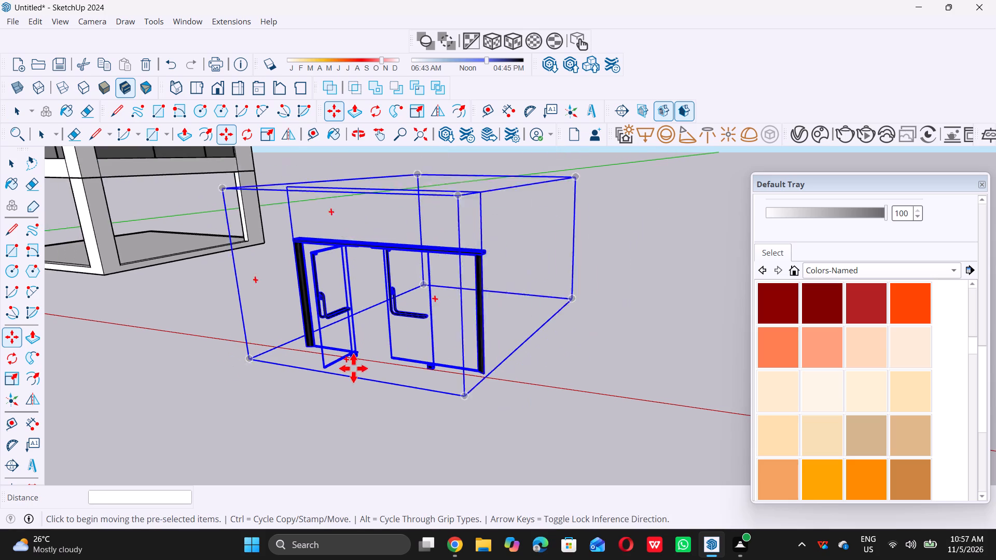
pyautogui.scroll(-1, 552, 370)
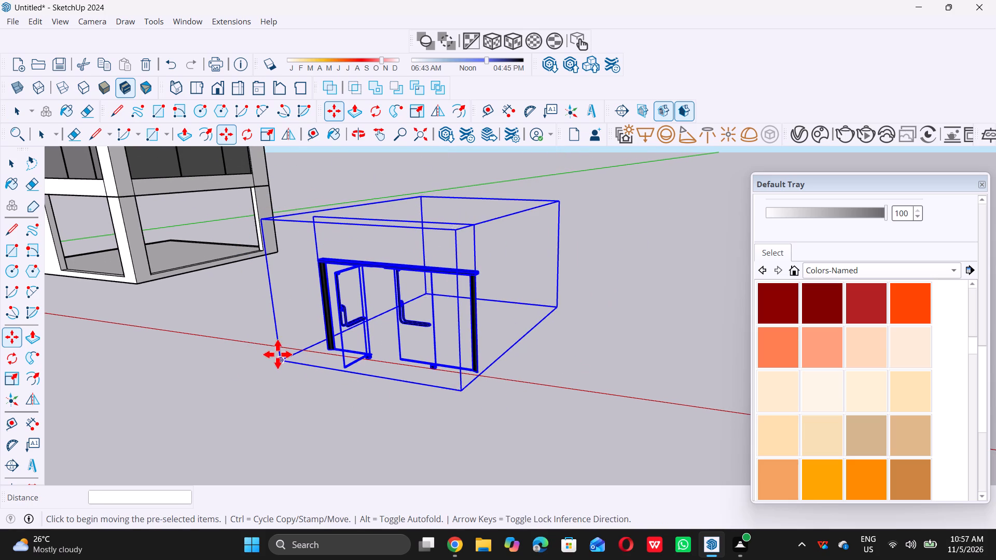
pyautogui.click(278, 356)
pyautogui.scroll(-15, 404, 344)
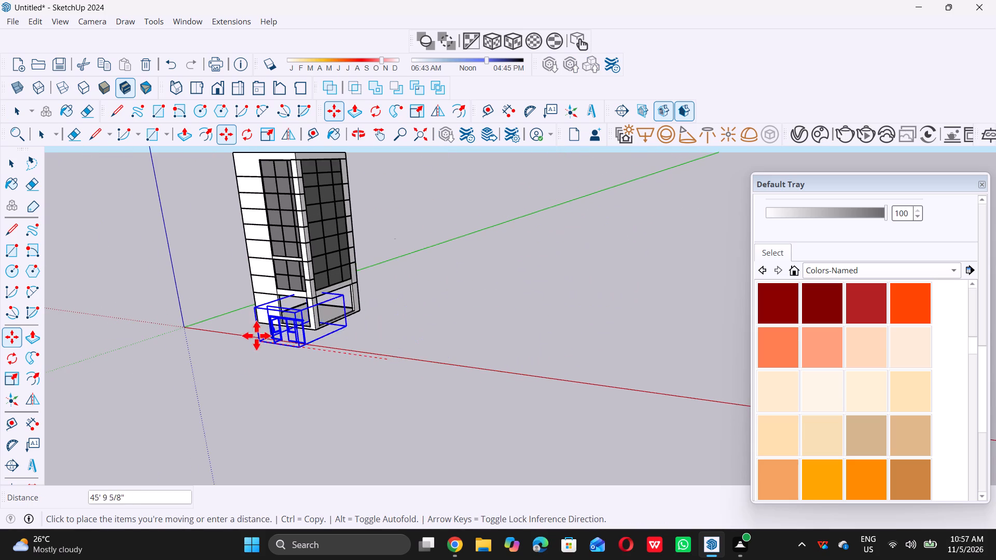
pyautogui.scroll(20, 258, 334)
pyautogui.scroll(16, 275, 329)
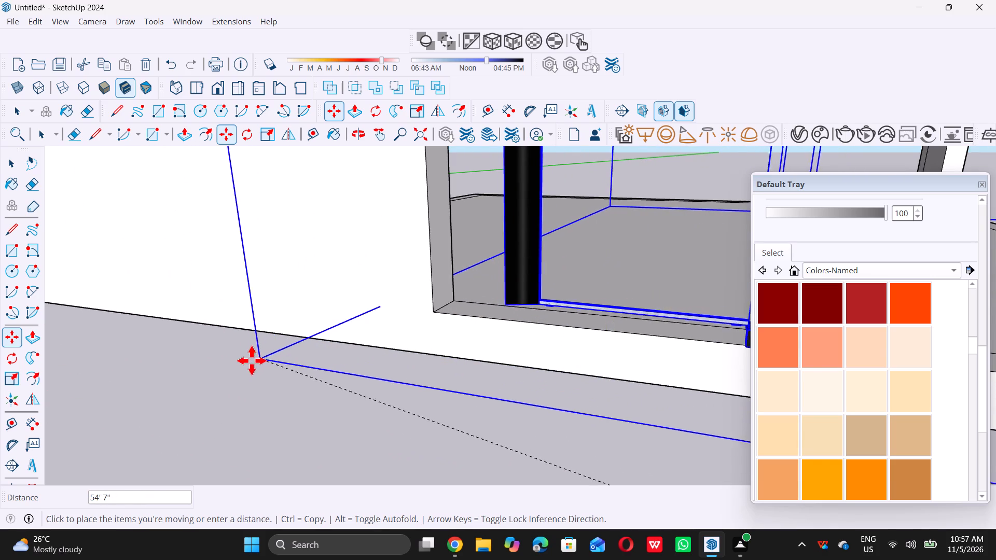
pyautogui.click(195, 366)
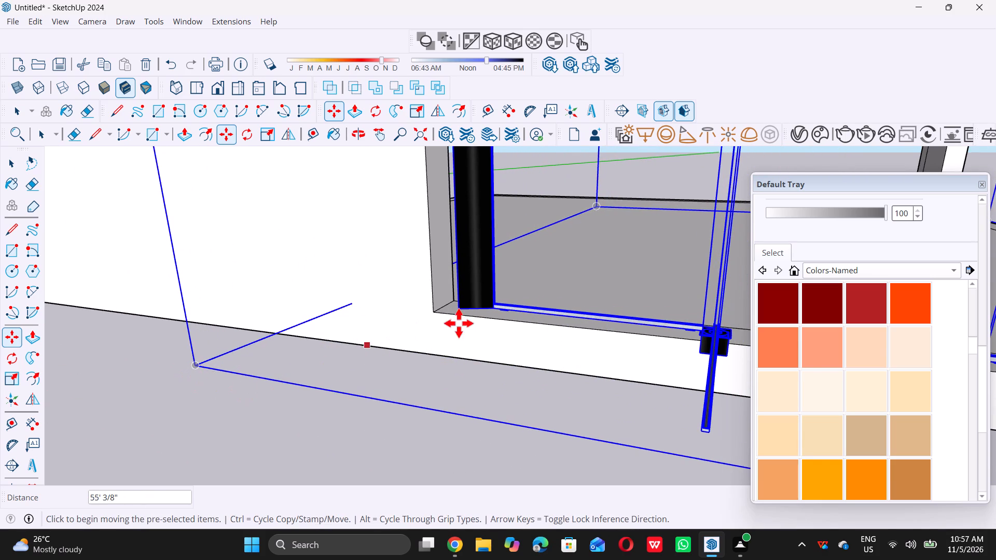
# Move the door about 1' 2" by its black post's bottom corner, bringing it against the opening's lower side edge.
pyautogui.scroll(6, 460, 305)
pyautogui.scroll(16, 460, 303)
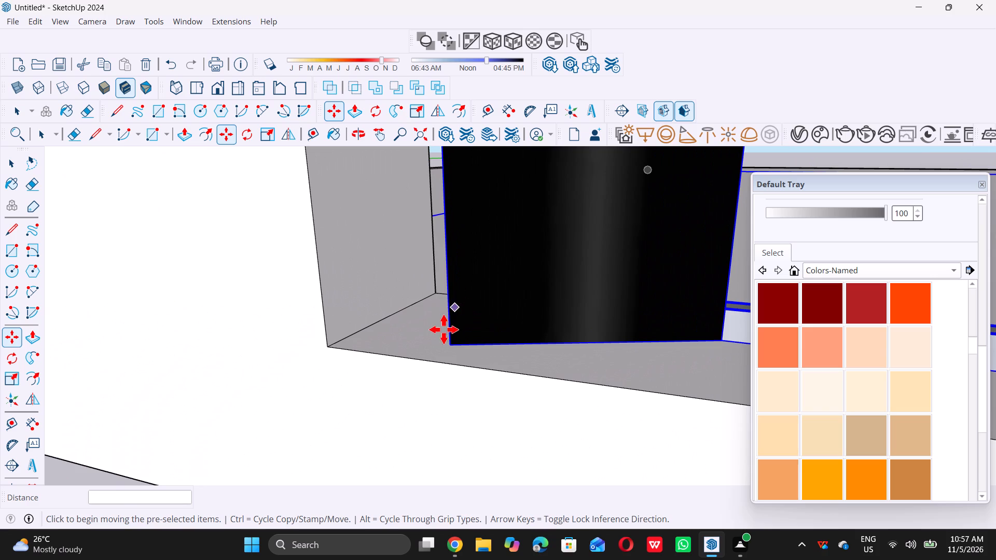
pyautogui.doubleClick(449, 346)
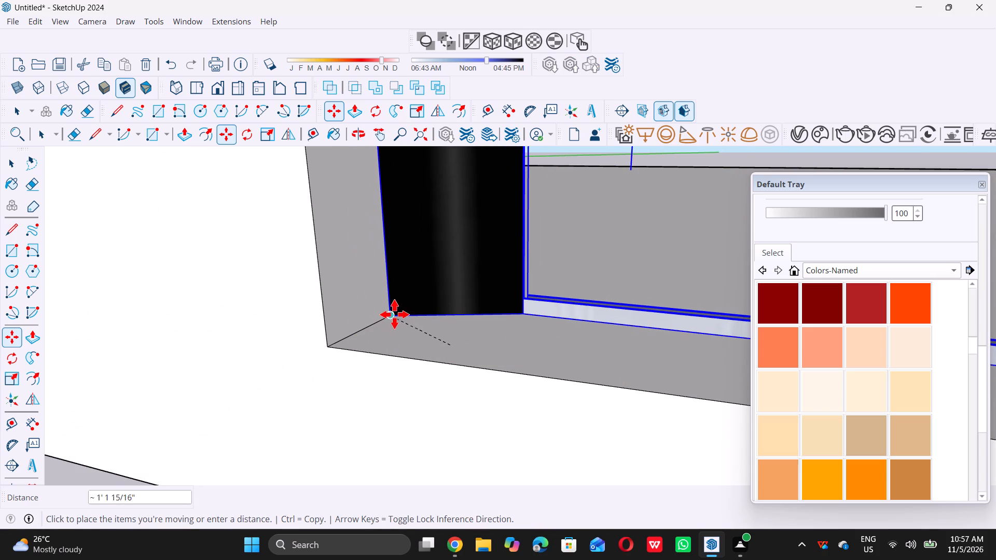
pyautogui.doubleClick(393, 314)
# Examine how the glass door fits the ground-floor opening, comparing its width and height with the surrounding walls.
pyautogui.scroll(-17, 383, 318)
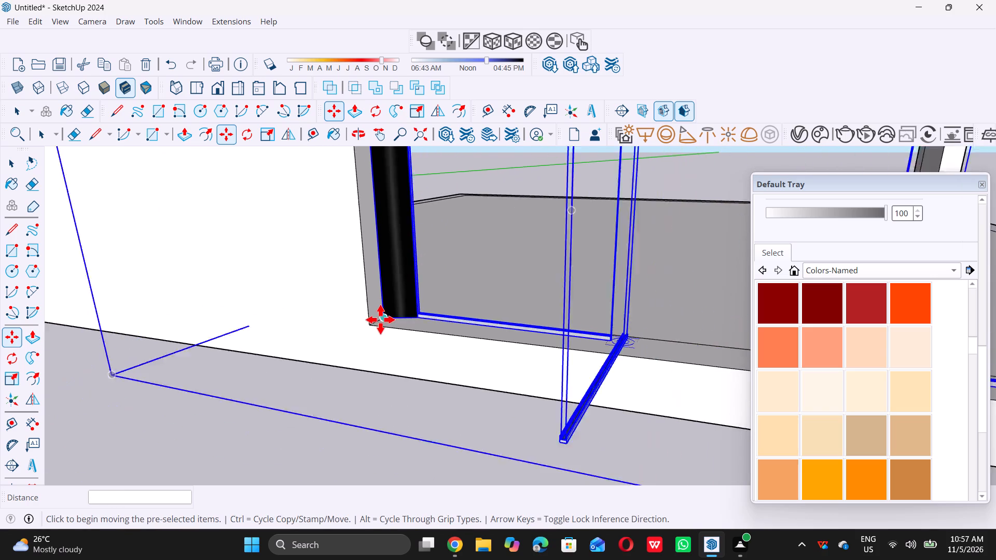
pyautogui.scroll(-12, 380, 319)
pyautogui.scroll(-3, 442, 407)
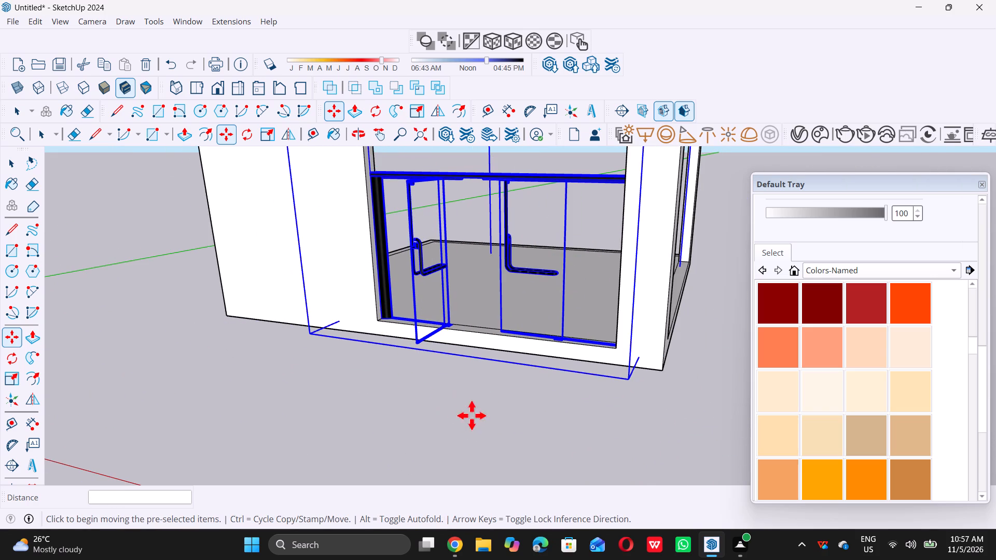
pyautogui.scroll(-7, 472, 415)
pyautogui.moveTo(516, 438); pyautogui.dragTo(573, 405, button='middle')
pyautogui.moveTo(557, 435); pyautogui.dragTo(547, 418, button='middle')
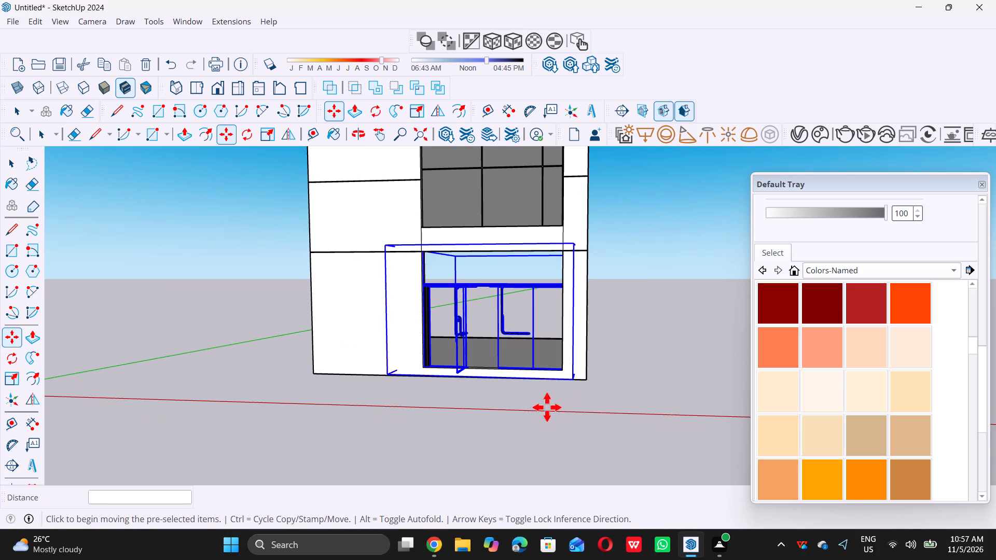
pyautogui.moveTo(545, 408); pyautogui.dragTo(564, 418, button='middle')
pyautogui.scroll(6, 634, 341)
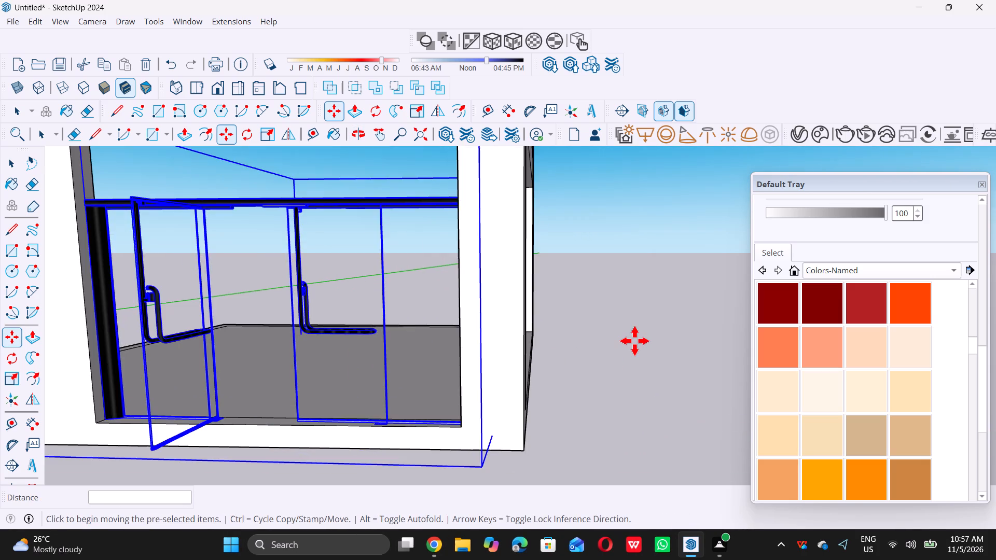
pyautogui.scroll(-6, 642, 345)
pyautogui.moveTo(680, 394); pyautogui.dragTo(682, 385, button='middle')
pyautogui.scroll(1, 682, 382)
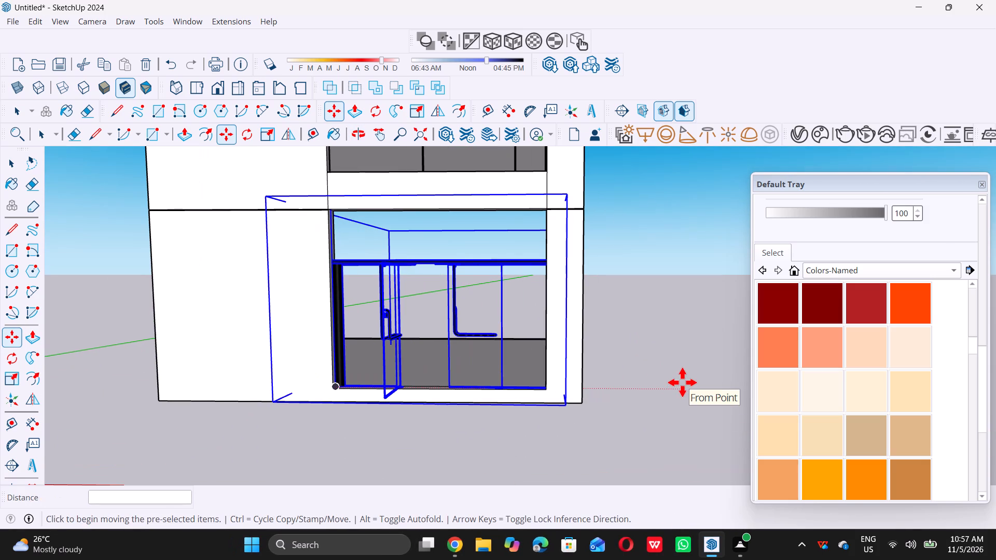
# Scale the glass door uniformly to about 0.88 from its bounding box's upper front corner.
pyautogui.press('s')
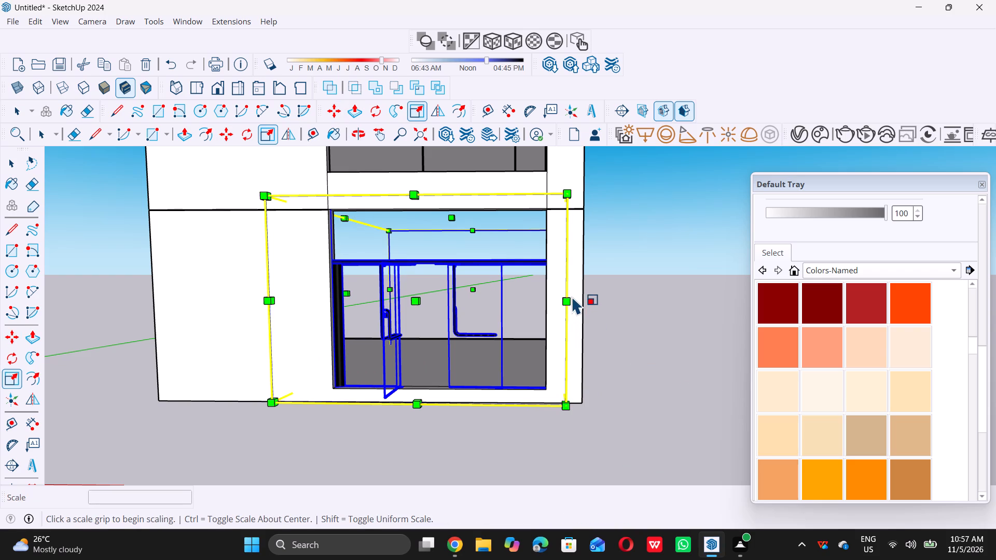
pyautogui.moveTo(572, 283); pyautogui.dragTo(564, 329, button='middle')
pyautogui.scroll(5, 561, 342)
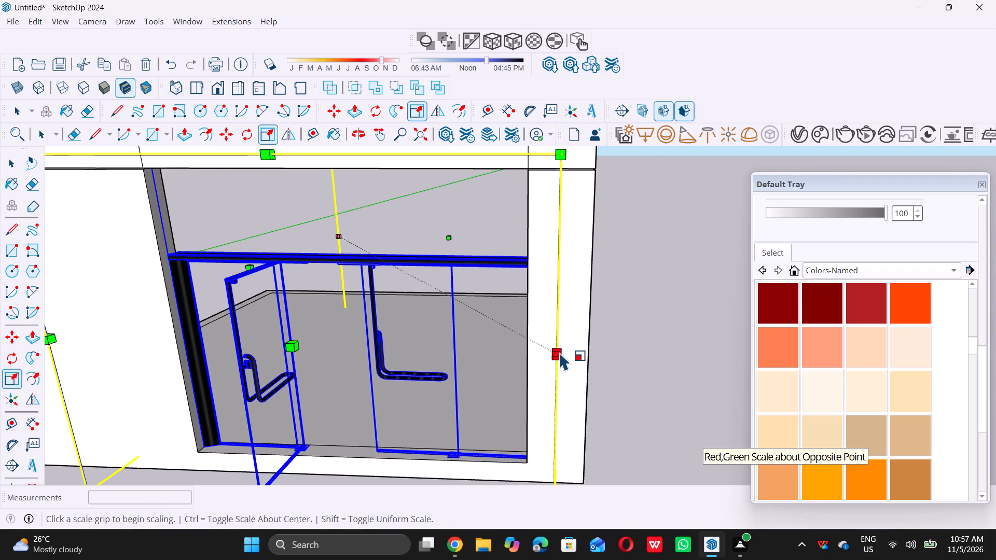
pyautogui.moveTo(578, 321); pyautogui.dragTo(518, 402, button='middle')
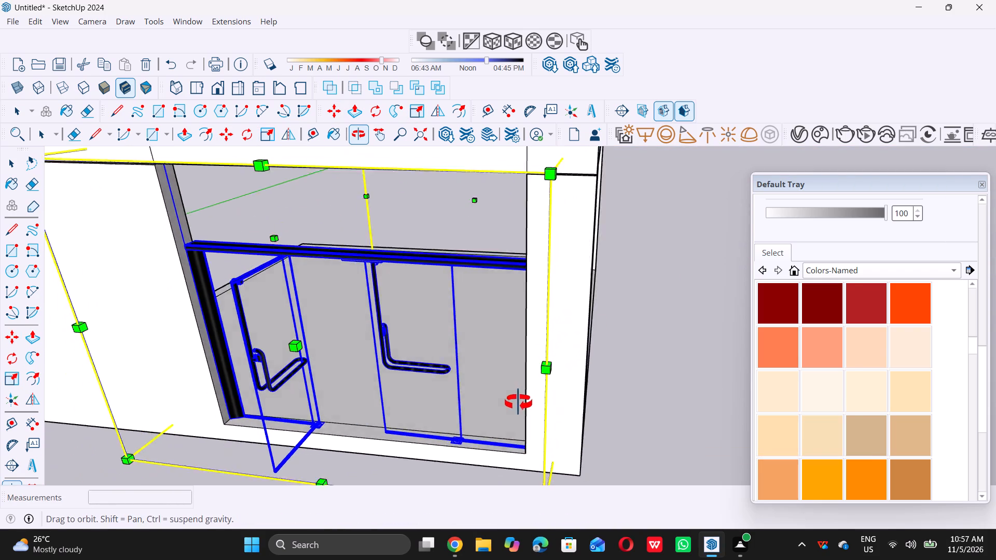
pyautogui.moveTo(518, 402); pyautogui.dragTo(488, 448, button='middle')
pyautogui.middleClick(488, 449)
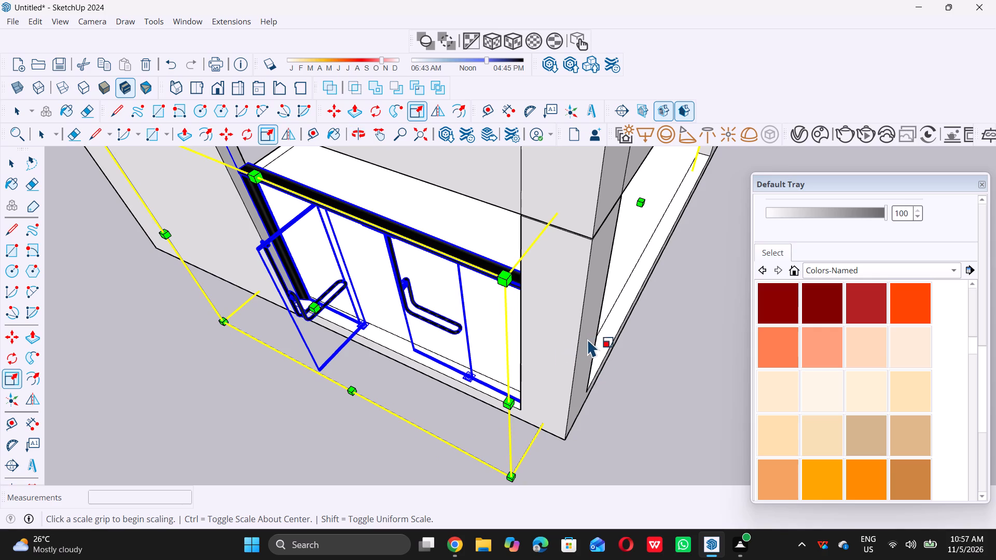
pyautogui.scroll(-6, 577, 346)
pyautogui.moveTo(407, 386); pyautogui.dragTo(465, 343, button='middle')
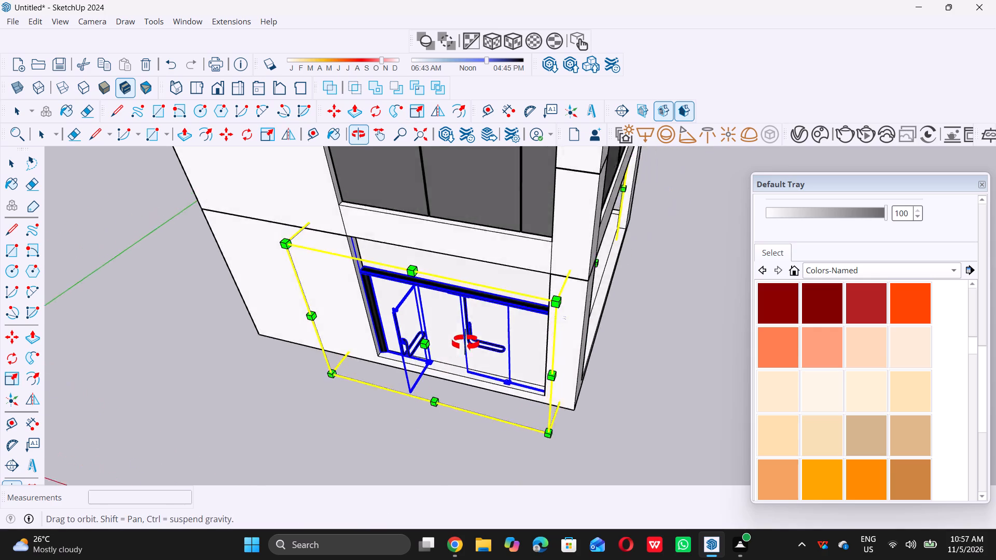
pyautogui.moveTo(465, 343); pyautogui.dragTo(540, 279, button='middle')
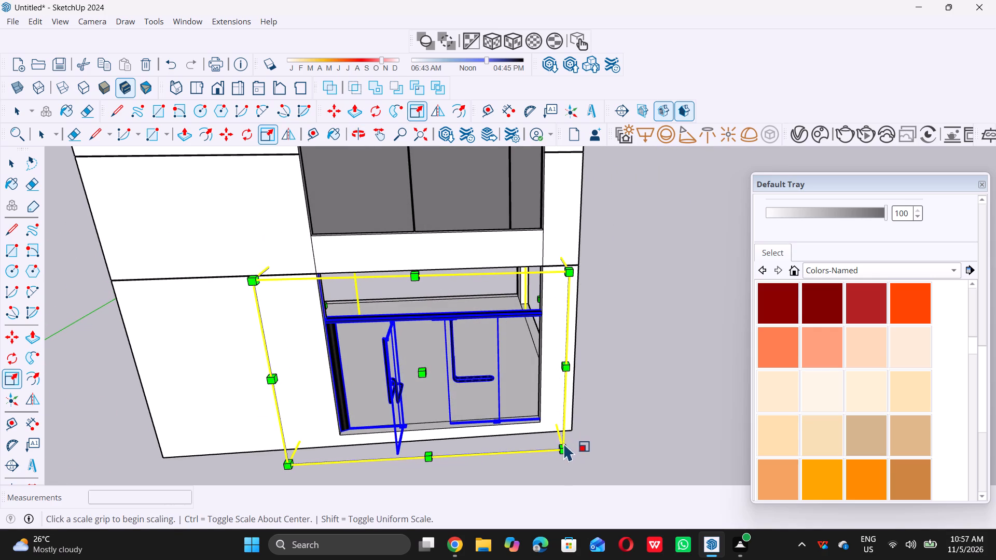
pyautogui.doubleClick(254, 278)
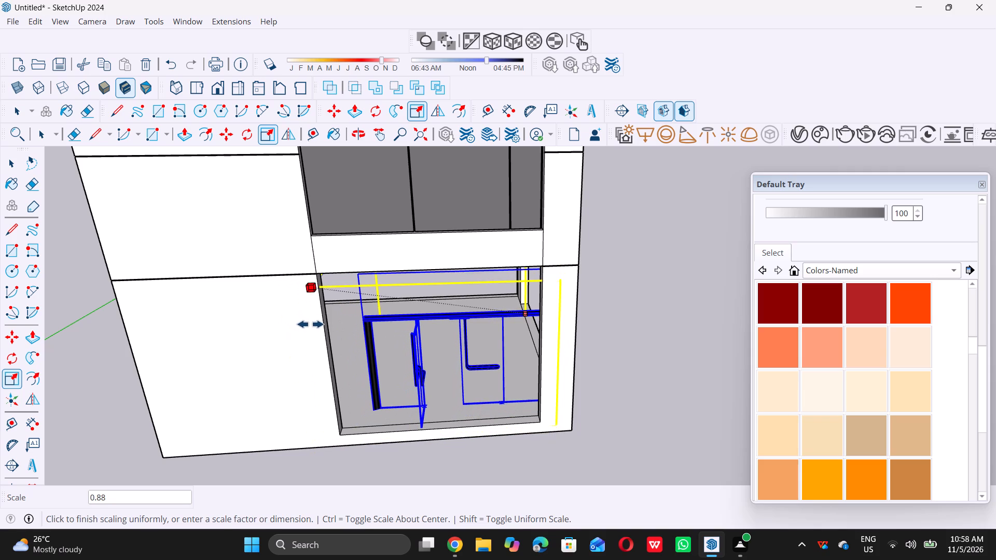
pyautogui.doubleClick(310, 324)
# Move the glass door about 2' 9" by its black post's bottom corner to the ground-floor opening's lower side corner.
pyautogui.moveTo(352, 393); pyautogui.dragTo(320, 342, button='middle')
pyautogui.scroll(6, 343, 381)
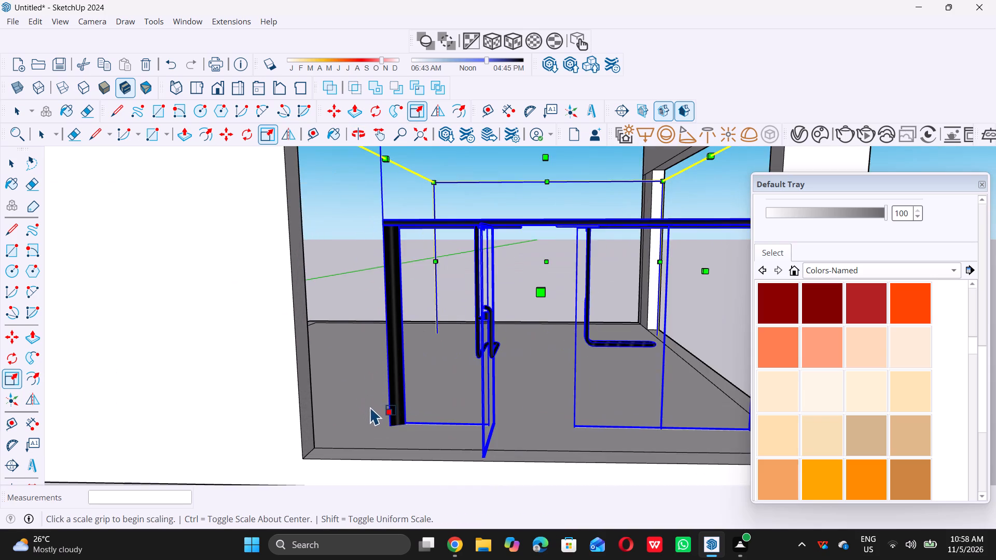
pyautogui.scroll(5, 371, 407)
pyautogui.press('space')
pyautogui.press('m')
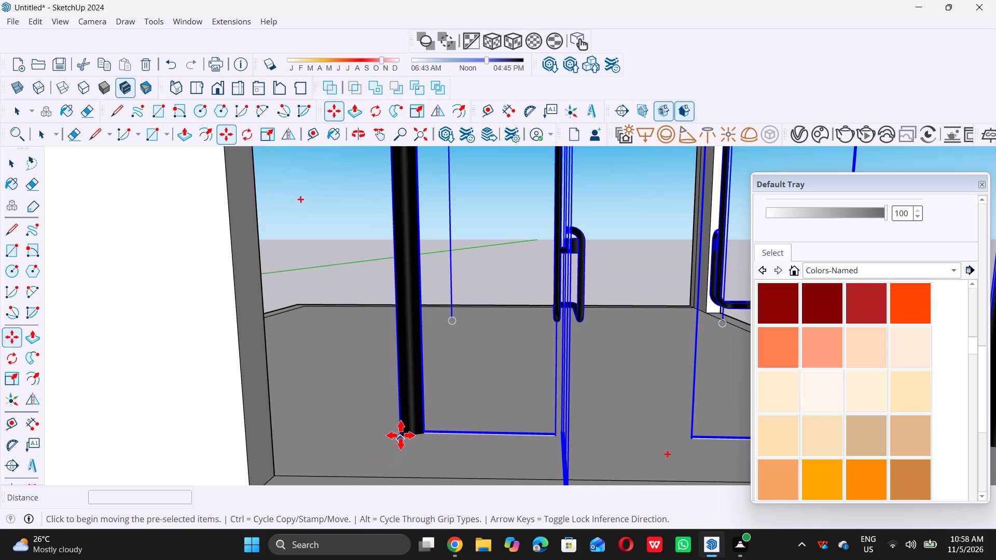
pyautogui.click(400, 434)
pyautogui.scroll(-11, 390, 432)
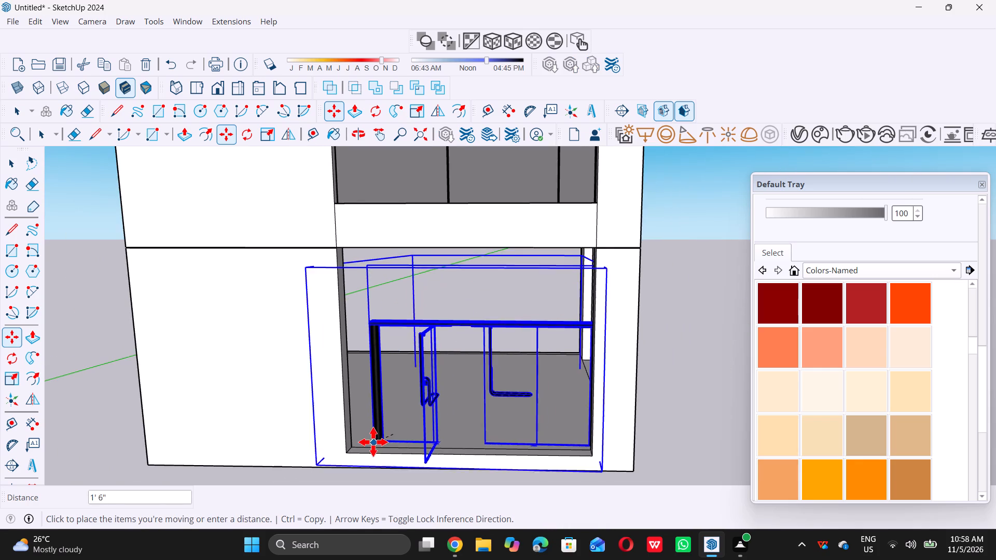
pyautogui.scroll(10, 373, 441)
pyautogui.scroll(-15, 368, 439)
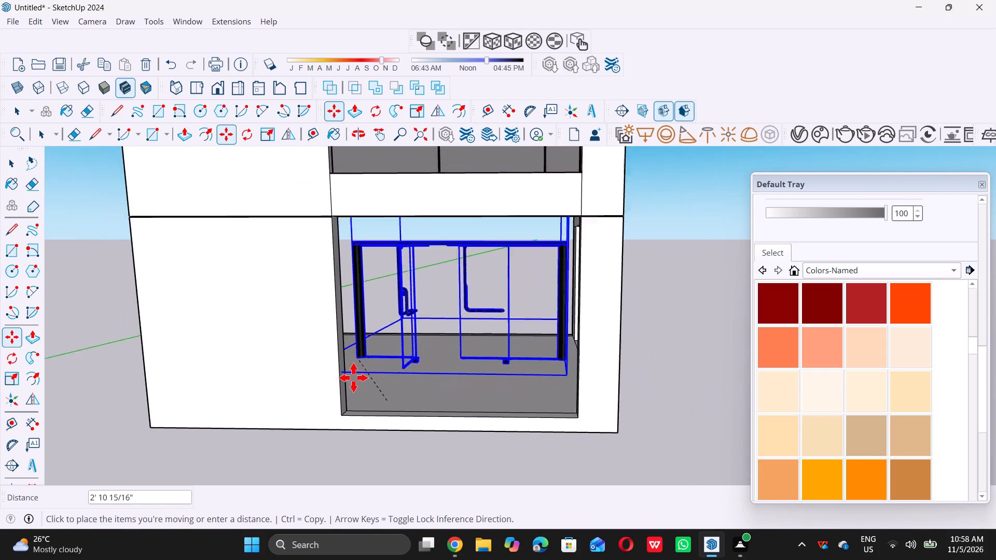
pyautogui.scroll(19, 350, 391)
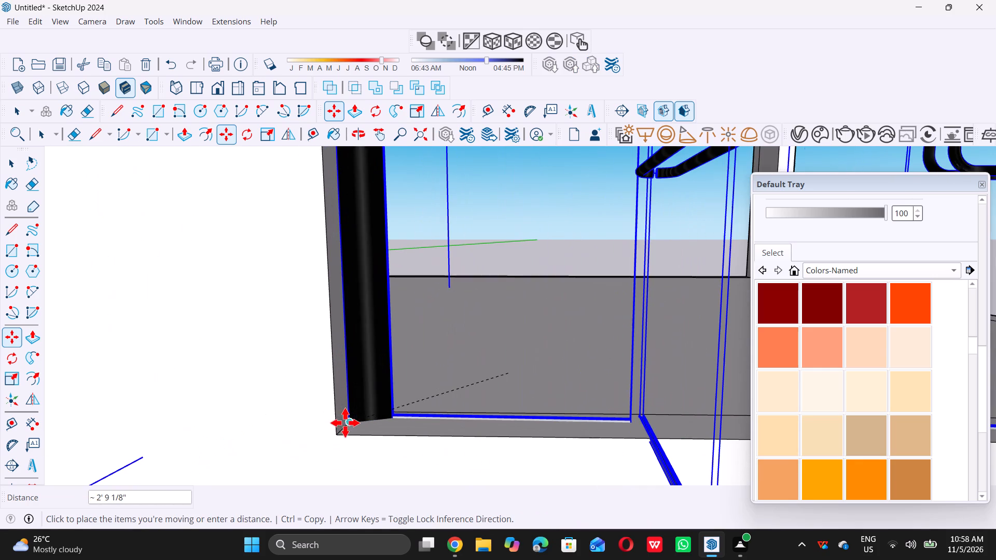
pyautogui.scroll(7, 343, 425)
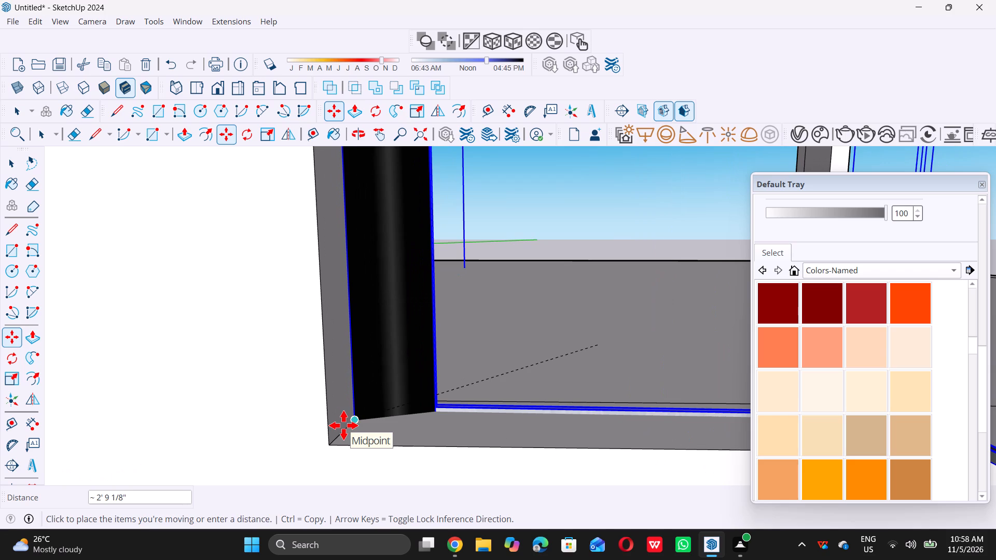
pyautogui.tripleClick(343, 425)
# Nudge the glass door about 1 1/2" by its black post's bottom corner, seating it on the sill beside the opening's side wall.
pyautogui.scroll(-14, 343, 425)
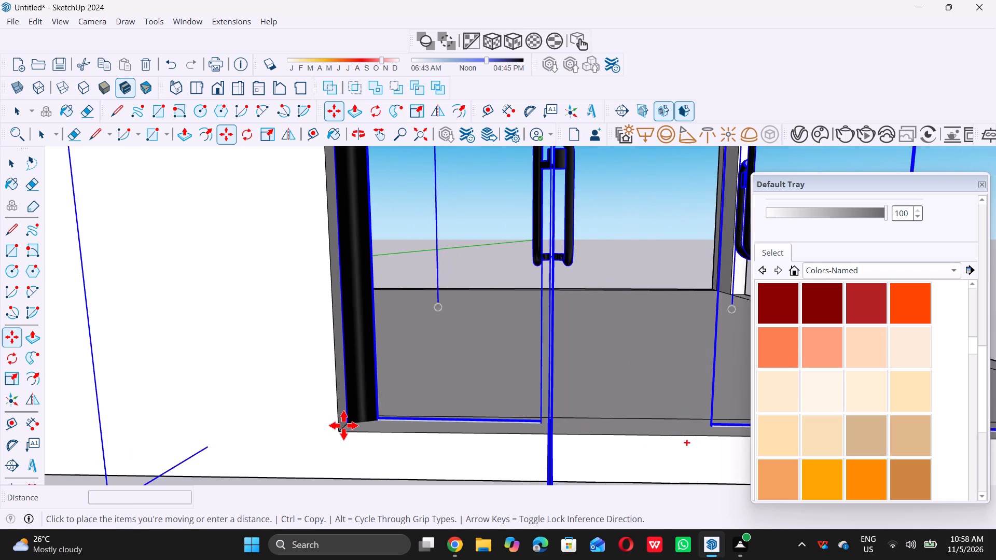
pyautogui.scroll(-17, 343, 425)
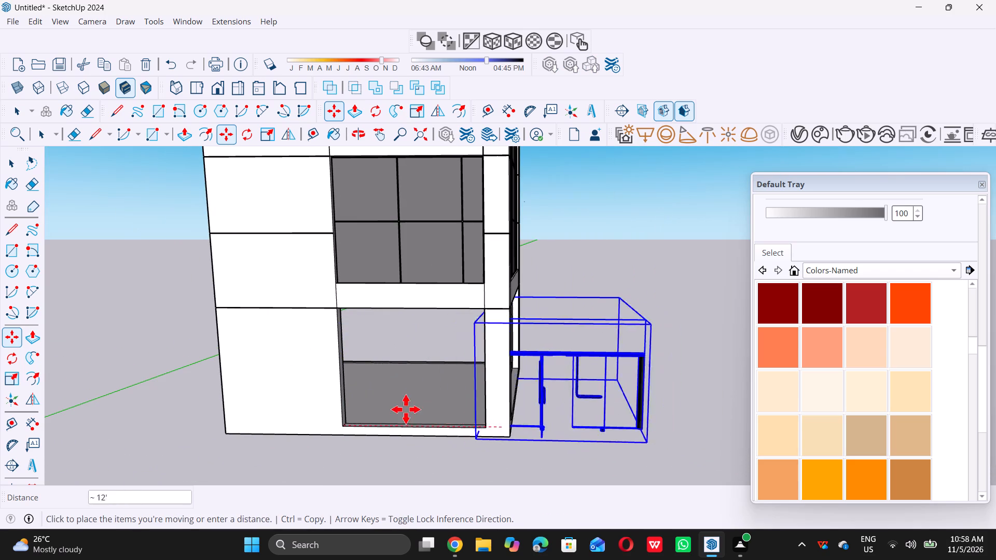
pyautogui.scroll(17, 350, 416)
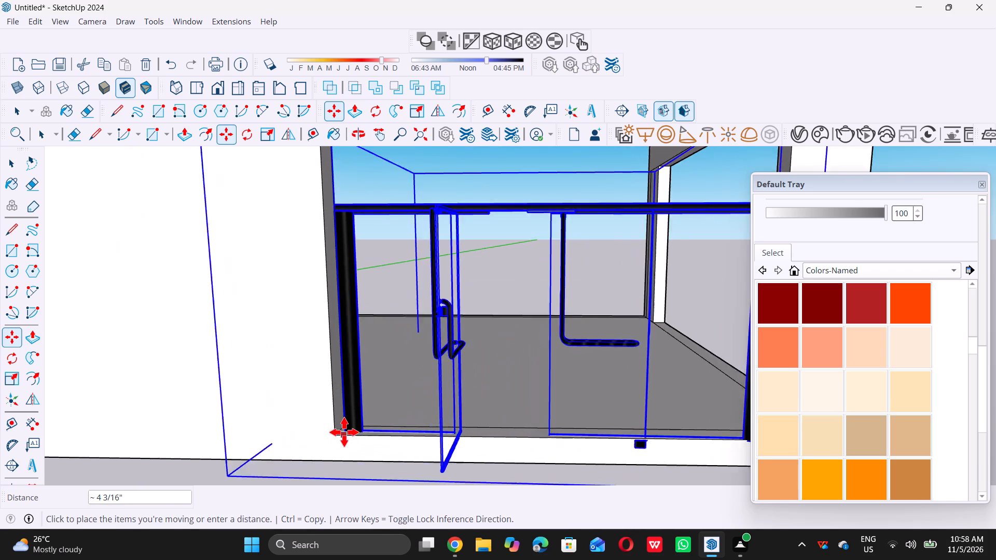
pyautogui.scroll(16, 344, 432)
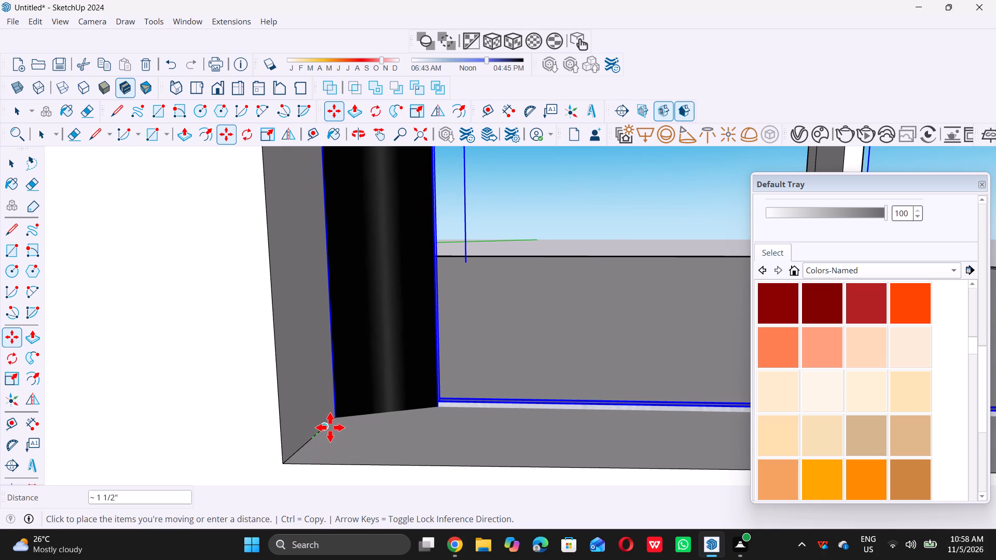
pyautogui.doubleClick(330, 426)
pyautogui.scroll(-9, 329, 431)
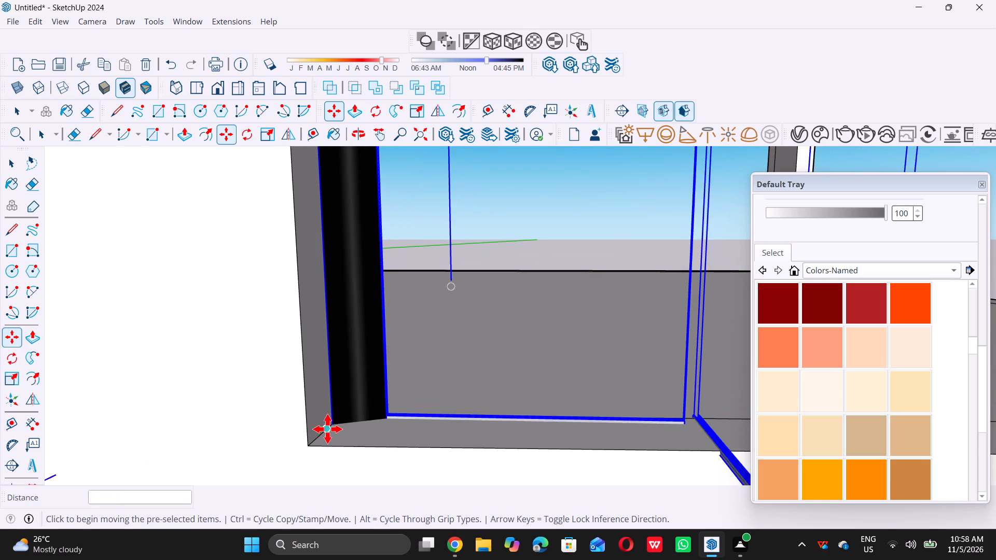
pyautogui.scroll(-20, 327, 429)
pyautogui.scroll(-5, 327, 429)
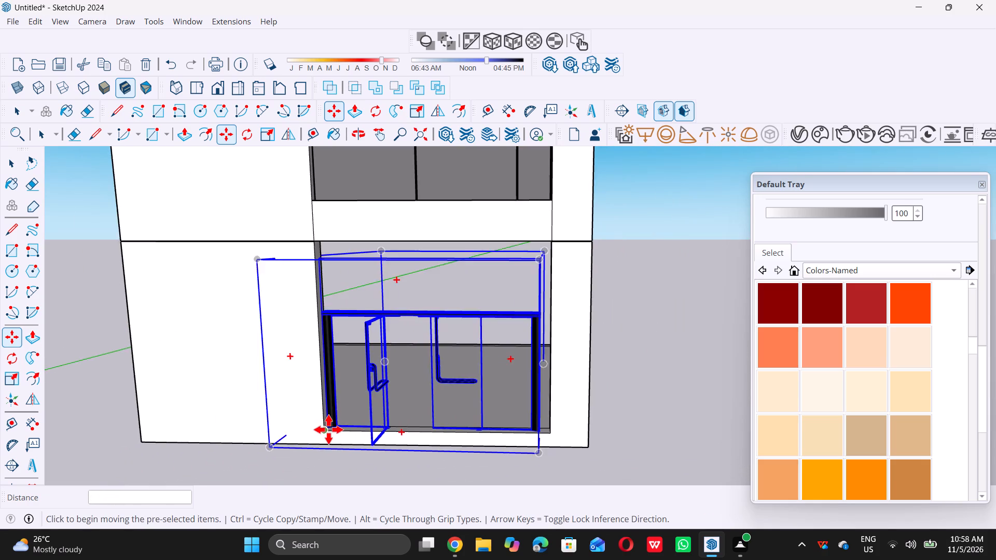
pyautogui.scroll(-2, 328, 429)
pyautogui.press('space')
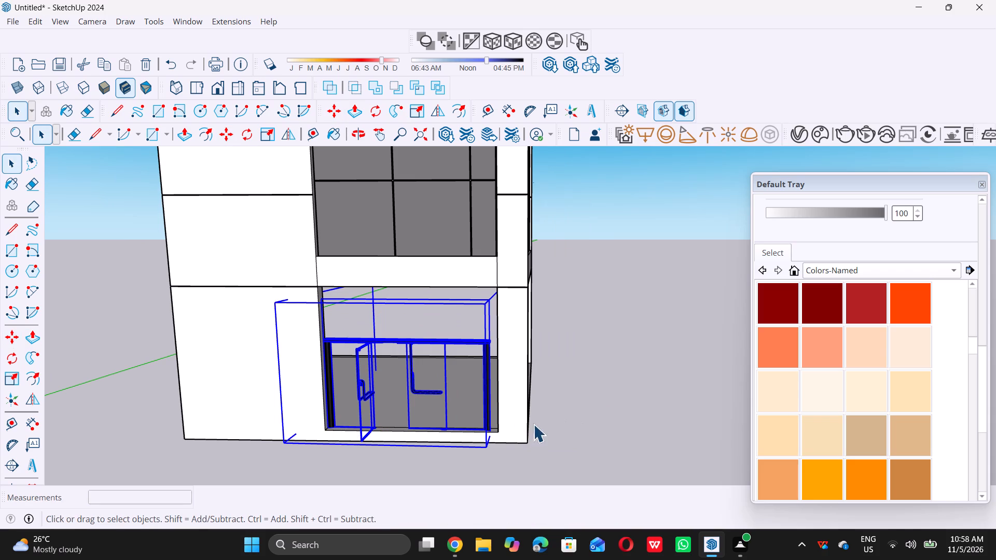
# Scale the glass door's height along the blue axis by about 1.61, raising its top rail to the opening's head.
pyautogui.moveTo(408, 442); pyautogui.dragTo(426, 426, button='middle')
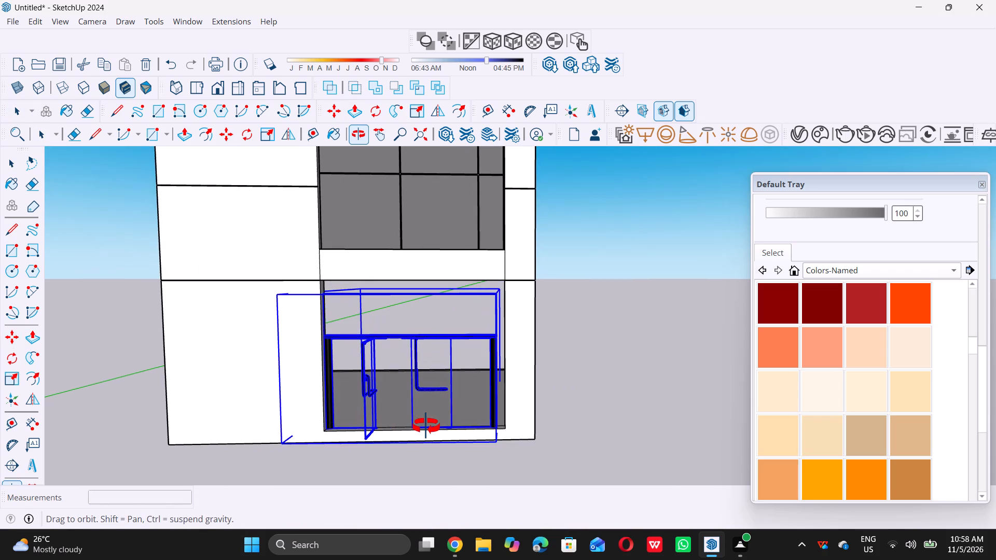
pyautogui.moveTo(426, 426); pyautogui.dragTo(436, 400, button='middle')
pyautogui.scroll(4, 439, 388)
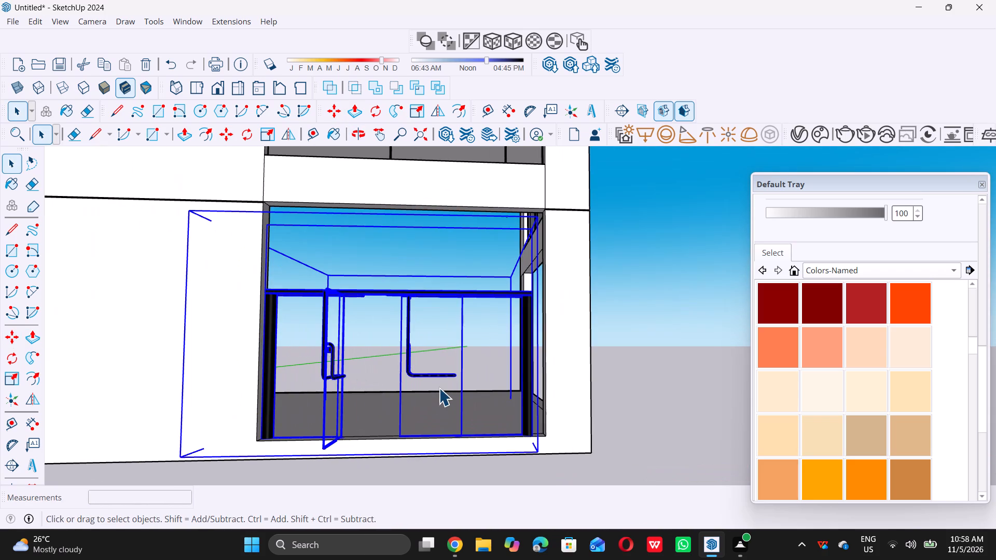
pyautogui.press('s')
pyautogui.moveTo(441, 313); pyautogui.dragTo(393, 413, button='middle')
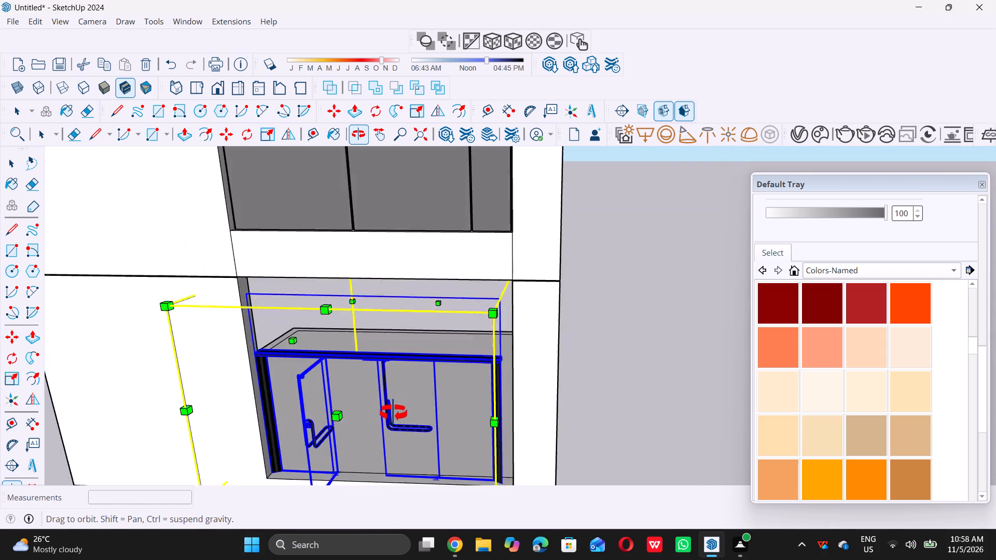
pyautogui.moveTo(393, 413); pyautogui.dragTo(392, 415, button='middle')
pyautogui.moveTo(392, 415); pyautogui.dragTo(392, 377, button='middle')
pyautogui.moveTo(393, 336); pyautogui.dragTo(398, 325, button='middle')
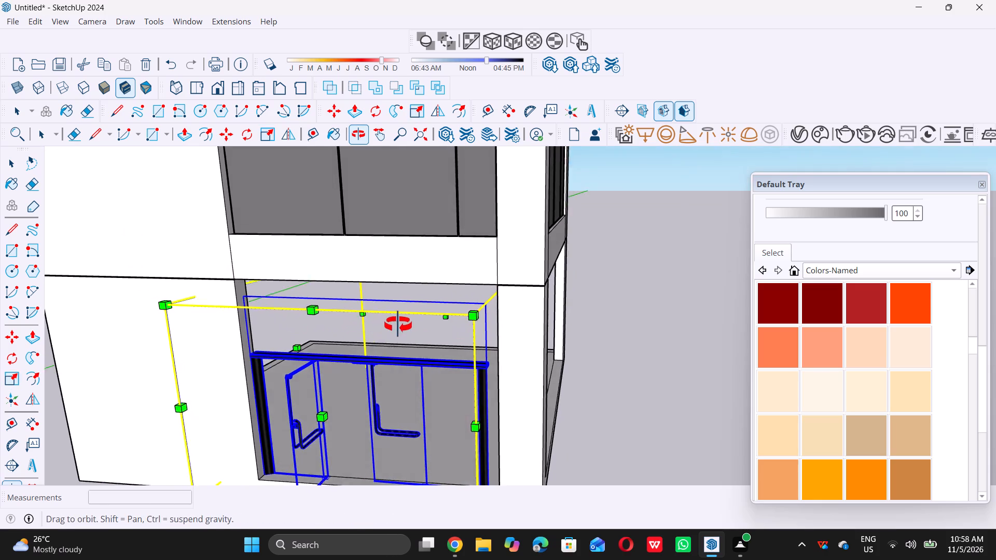
pyautogui.moveTo(398, 325); pyautogui.dragTo(401, 311, button='middle')
pyautogui.doubleClick(400, 272)
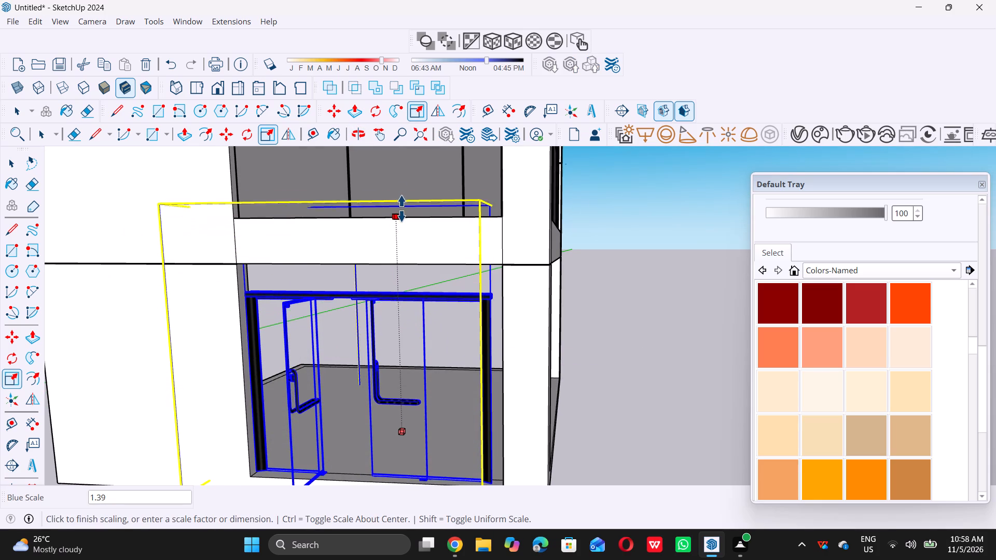
pyautogui.doubleClick(407, 176)
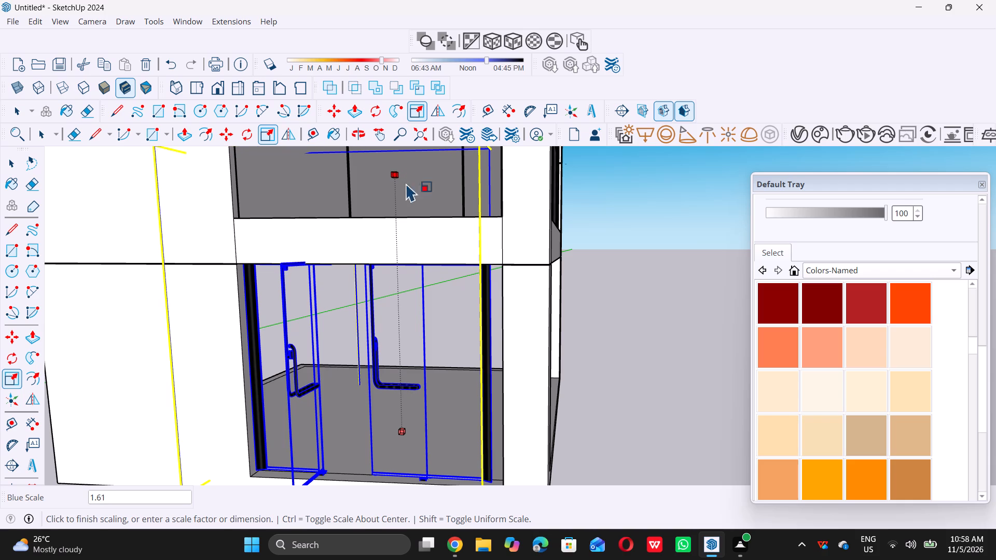
# Widen the glass door along the red axis by 1.01 and a further 1.05 toward the opening's corner-column side.
pyautogui.moveTo(514, 356); pyautogui.dragTo(484, 369, button='middle')
pyautogui.scroll(1, 476, 350)
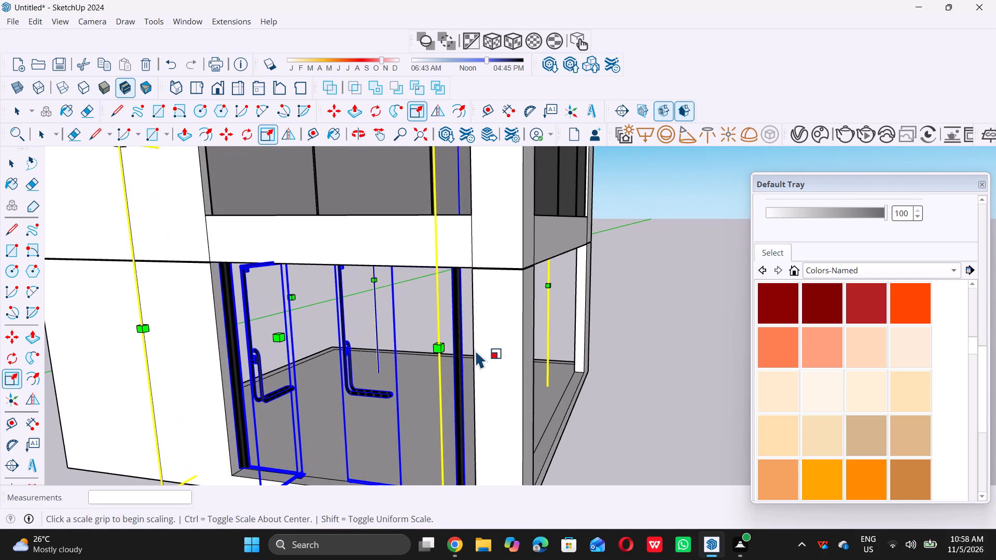
pyautogui.moveTo(521, 338); pyautogui.dragTo(443, 301, button='middle')
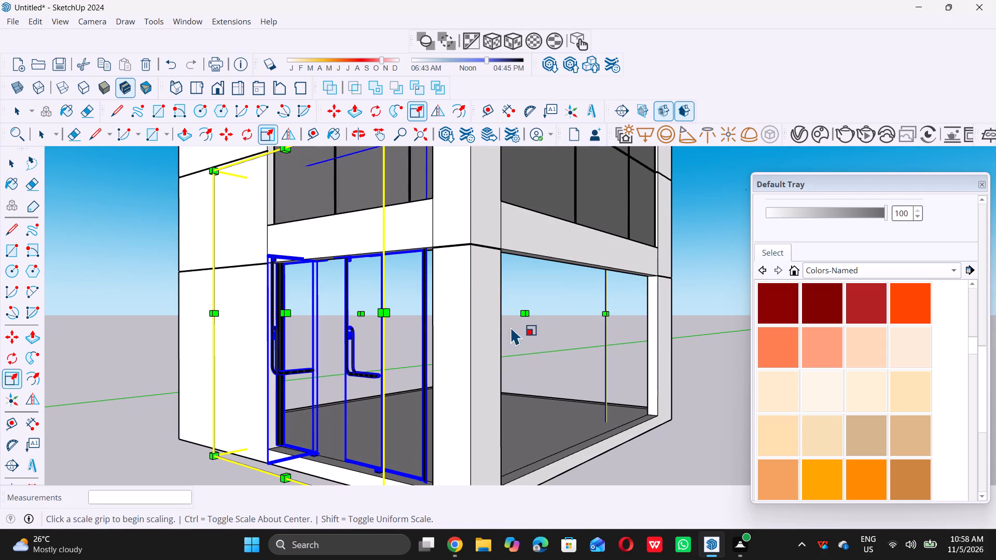
pyautogui.tripleClick(527, 314)
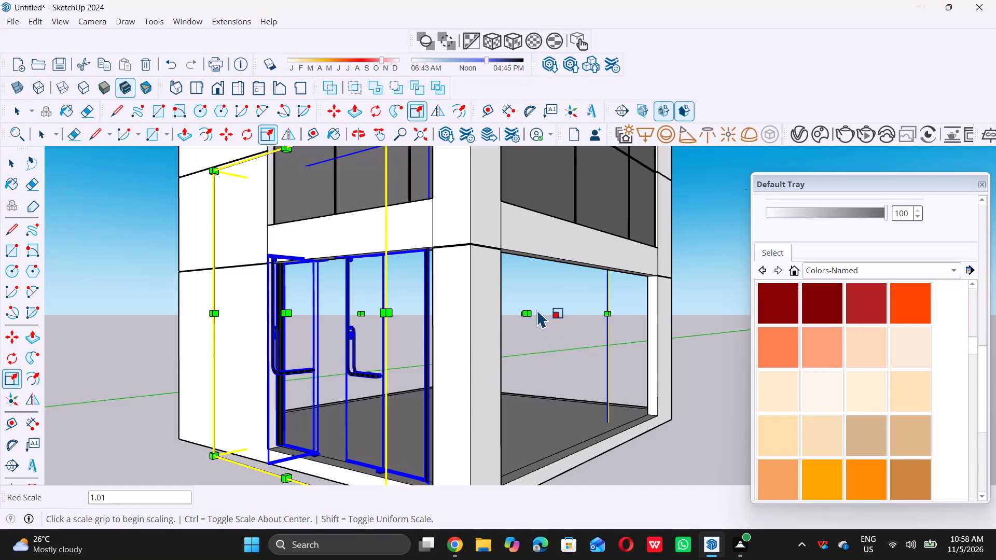
pyautogui.doubleClick(528, 311)
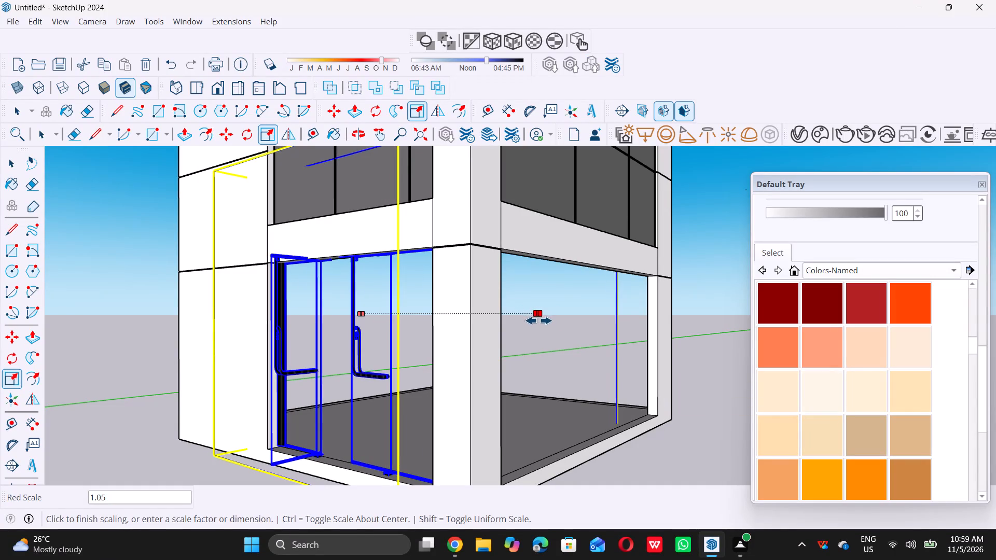
pyautogui.click(538, 320)
pyautogui.scroll(-9, 513, 312)
# Stretch the glass door along the red axis by about 1.12, extending it past the opening's edge at the corner column.
pyautogui.moveTo(493, 361); pyautogui.dragTo(559, 399, button='middle')
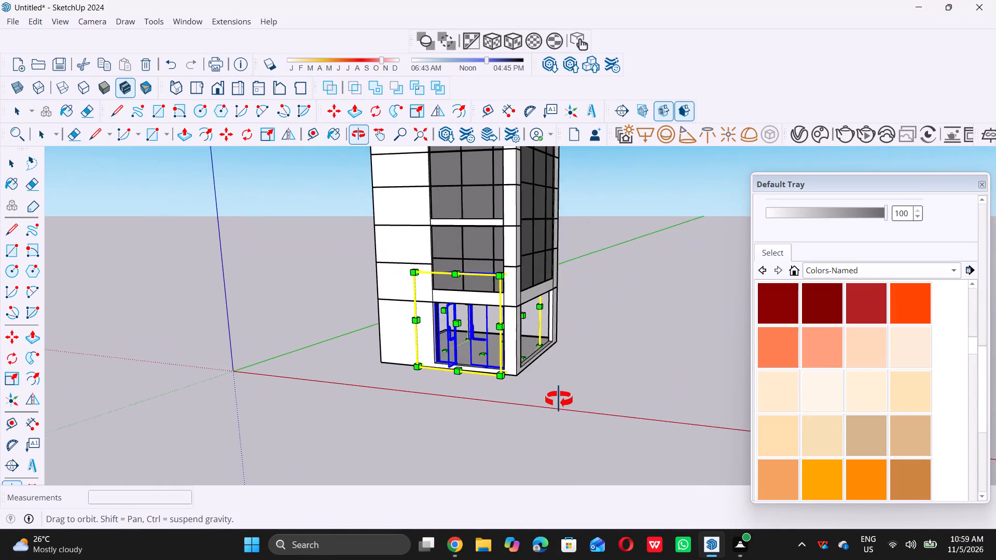
pyautogui.moveTo(559, 399); pyautogui.dragTo(572, 395, button='middle')
pyautogui.scroll(9, 528, 316)
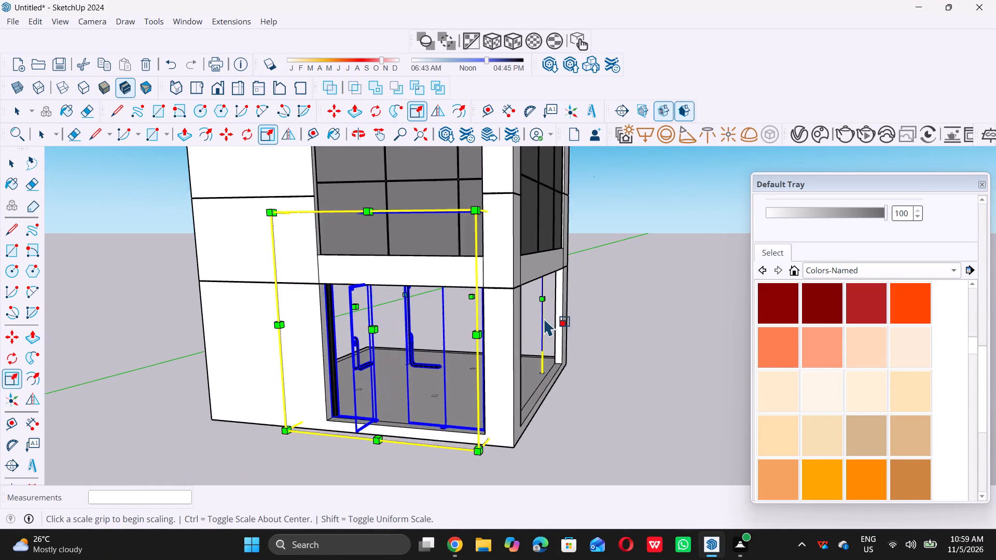
pyautogui.scroll(3, 544, 318)
pyautogui.scroll(-4, 498, 322)
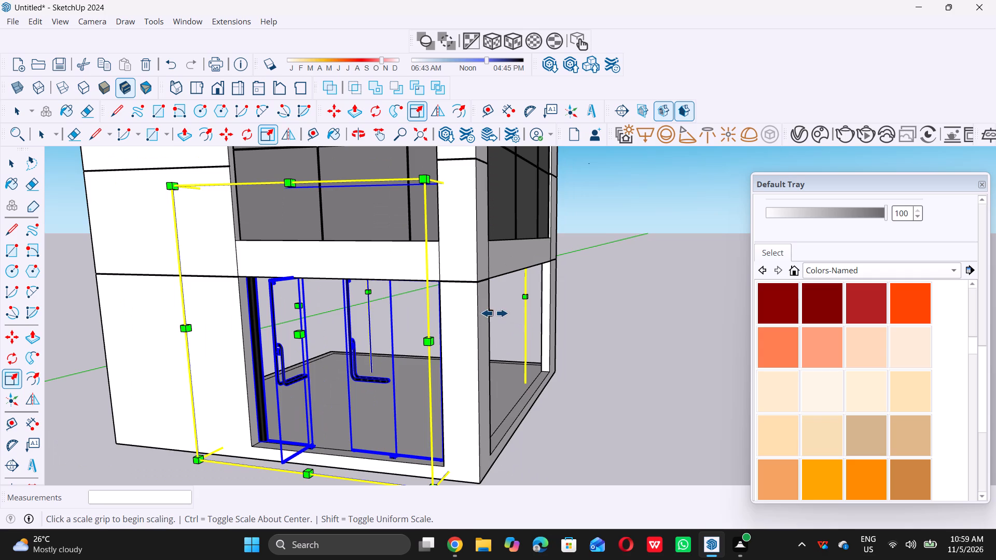
pyautogui.click(493, 312)
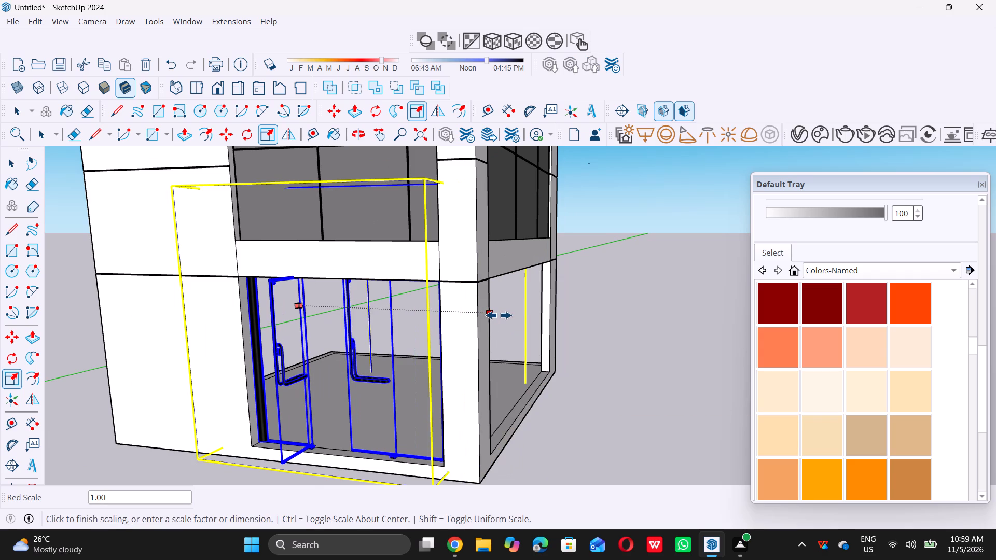
pyautogui.doubleClick(487, 317)
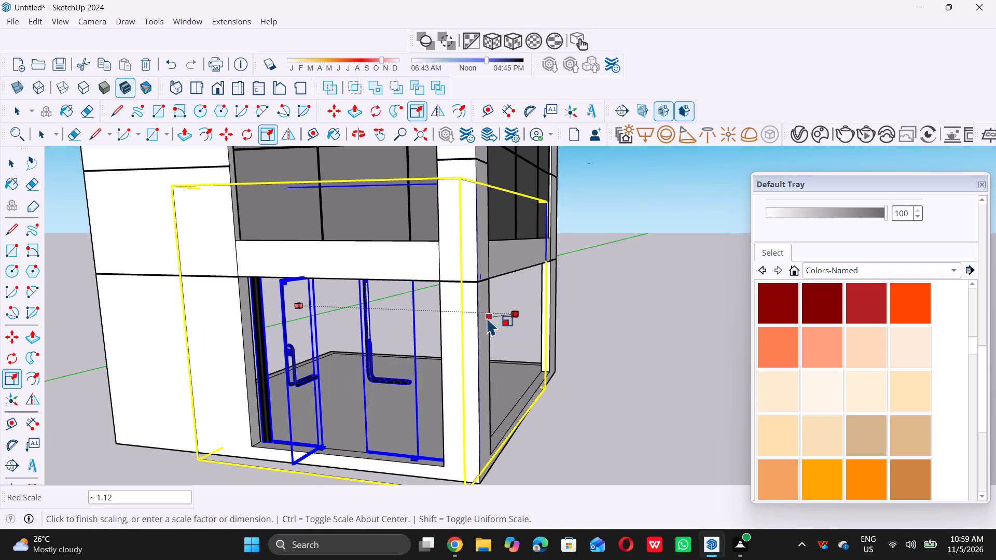
# Scale the glass door along the red axis by about 0.88, bringing its far post to the opening's corner-column edge, and deselect it.
pyautogui.moveTo(355, 398); pyautogui.dragTo(491, 423, button='middle')
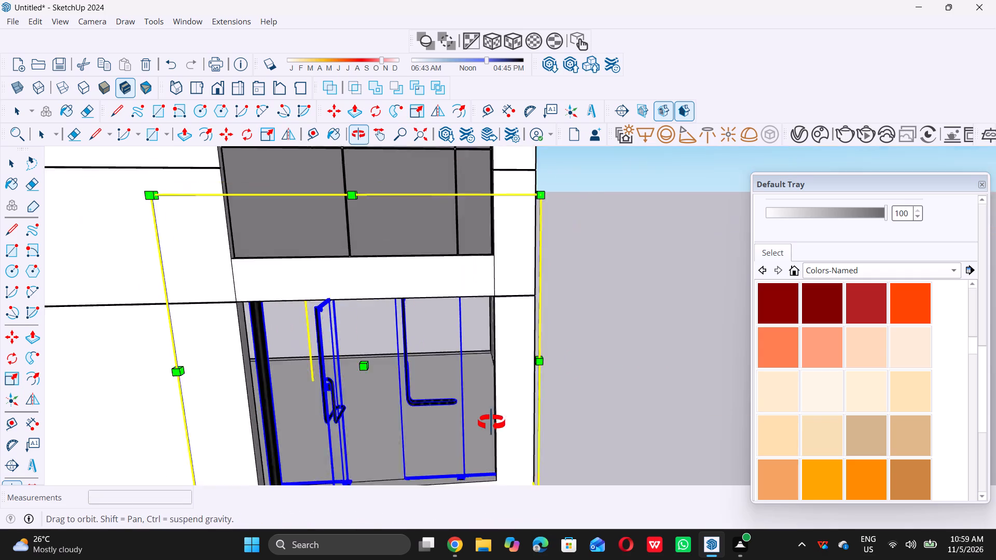
pyautogui.moveTo(491, 423); pyautogui.dragTo(408, 383, button='middle')
pyautogui.moveTo(464, 345); pyautogui.dragTo(451, 348, button='middle')
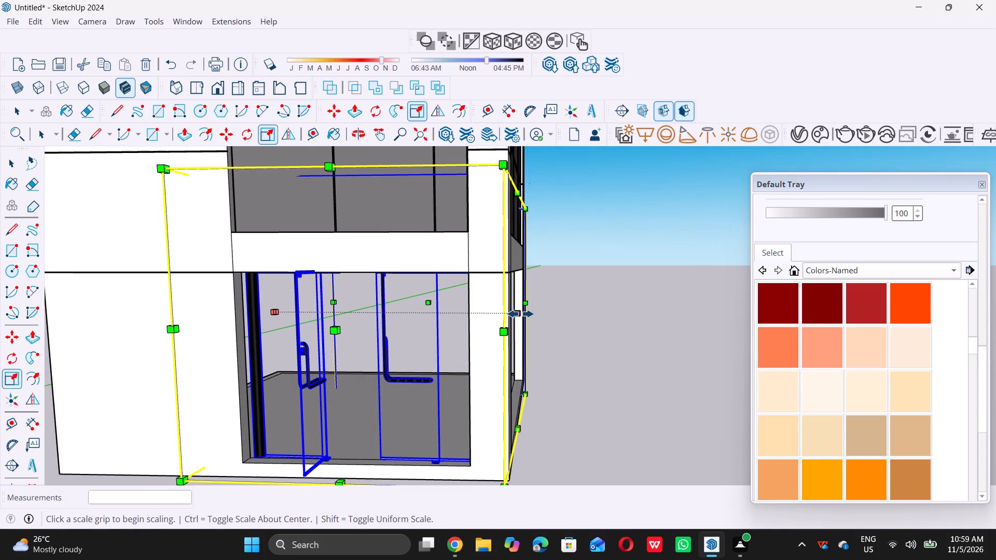
pyautogui.click(520, 313)
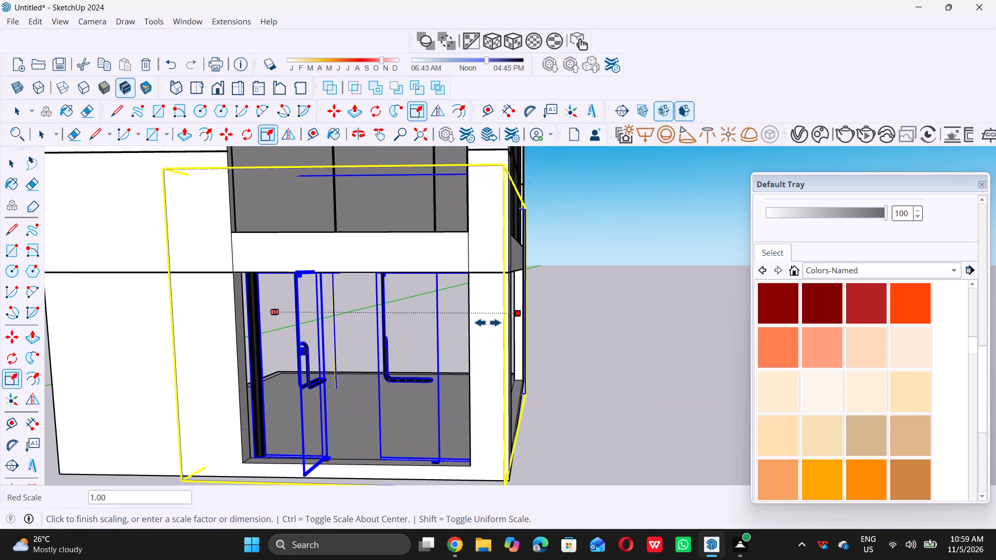
pyautogui.scroll(8, 480, 374)
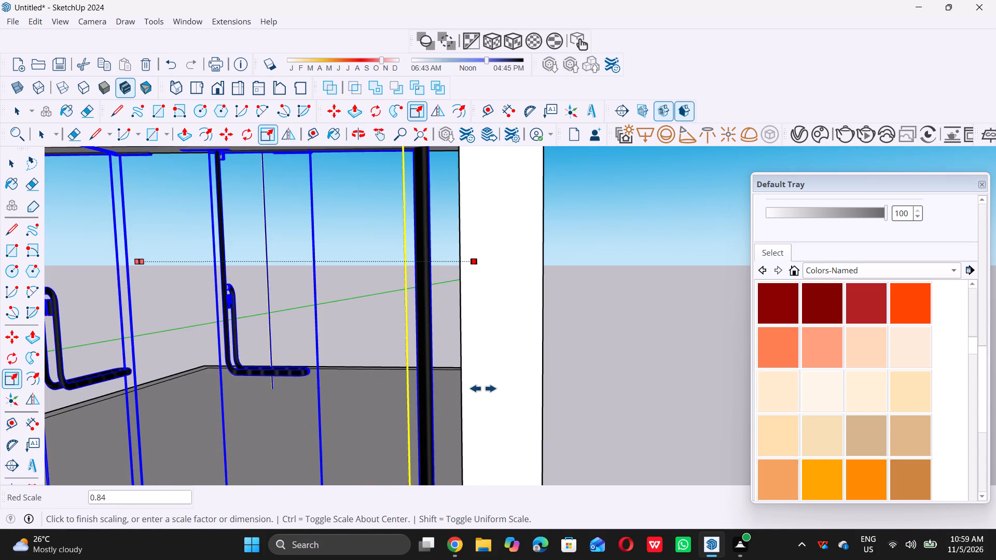
pyautogui.scroll(-8, 483, 388)
pyautogui.moveTo(481, 400); pyautogui.dragTo(519, 403, button='middle')
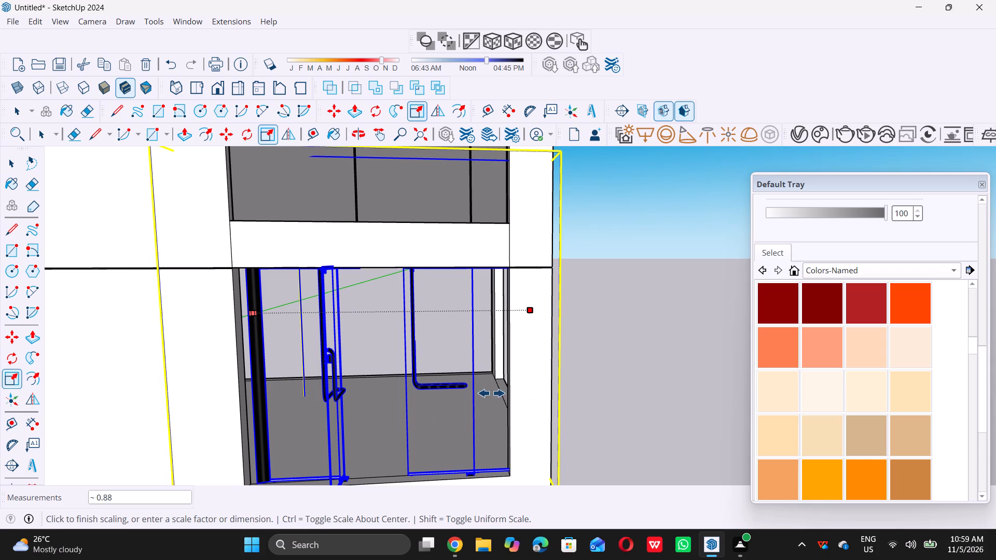
pyautogui.click(514, 412)
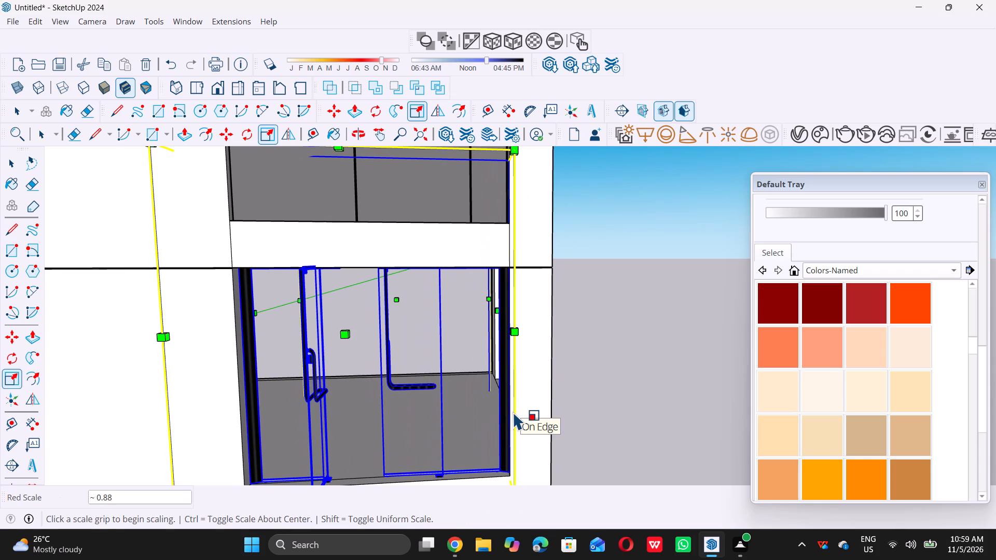
pyautogui.press('space')
pyautogui.doubleClick(618, 368)
# Examine from outside how the glass door fits the ground-floor entrance opening at its sill, head and side posts.
pyautogui.scroll(-5, 453, 300)
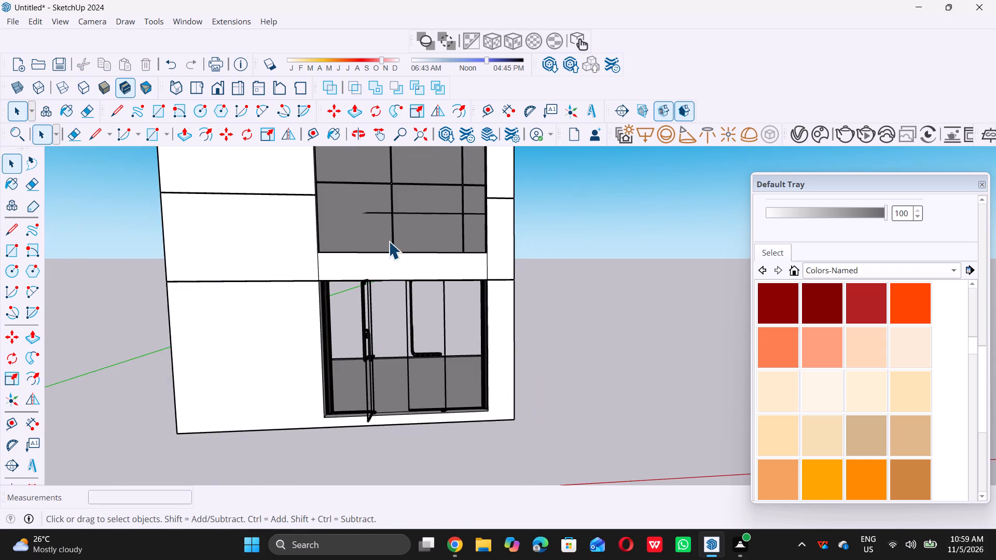
pyautogui.scroll(-3, 389, 241)
pyautogui.moveTo(393, 244); pyautogui.dragTo(359, 311, button='middle')
pyautogui.scroll(-12, 347, 308)
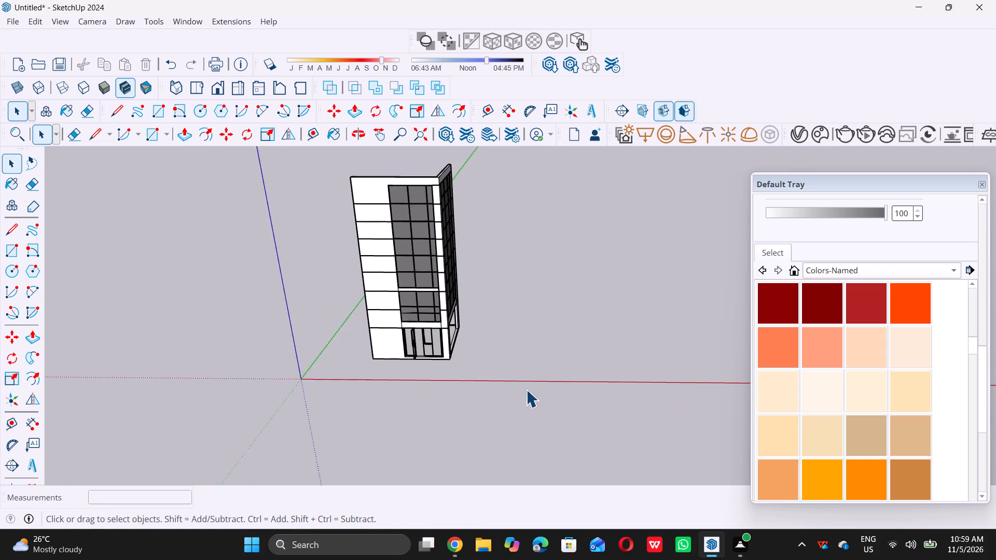
pyautogui.scroll(-5, 526, 389)
pyautogui.moveTo(520, 412); pyautogui.dragTo(494, 318, button='middle')
pyautogui.scroll(5, 454, 408)
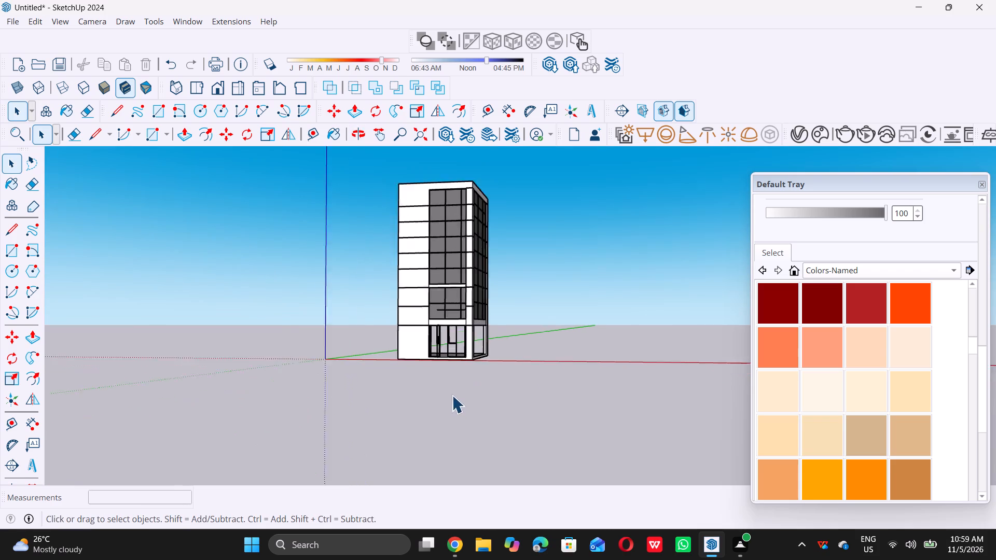
pyautogui.scroll(1, 452, 395)
pyautogui.moveTo(449, 310); pyautogui.dragTo(454, 339, button='middle')
pyautogui.scroll(5, 459, 343)
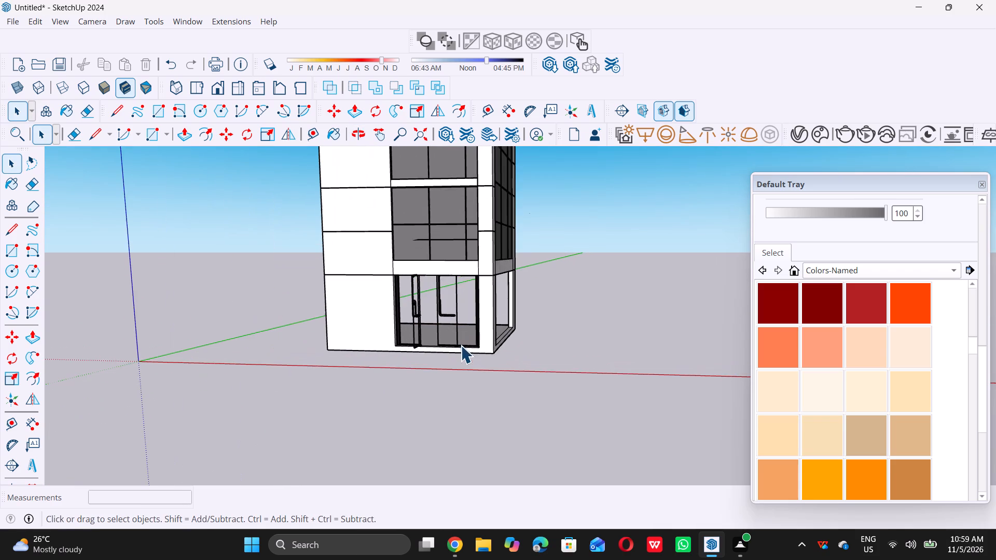
pyautogui.scroll(12, 423, 313)
pyautogui.scroll(-7, 423, 313)
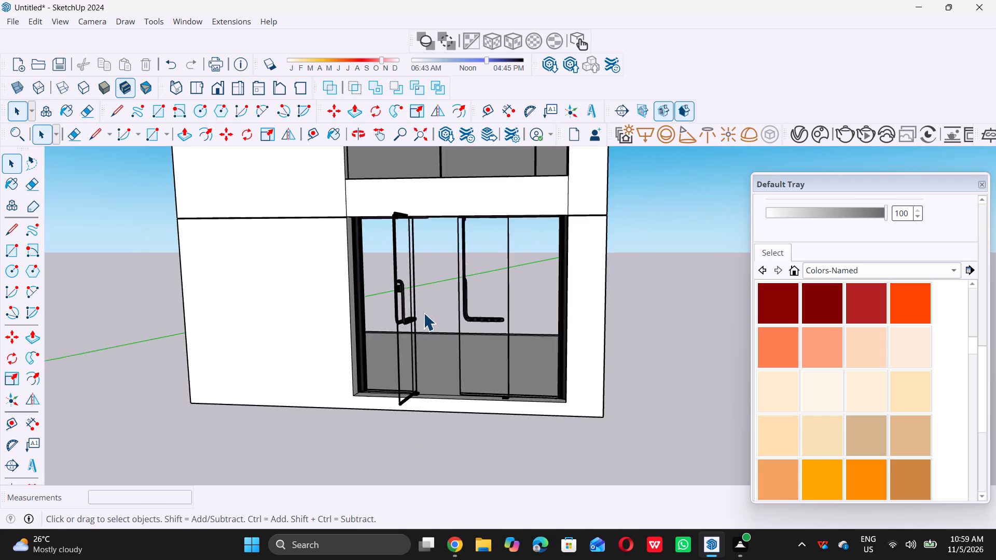
pyautogui.scroll(-3, 423, 313)
pyautogui.scroll(10, 414, 333)
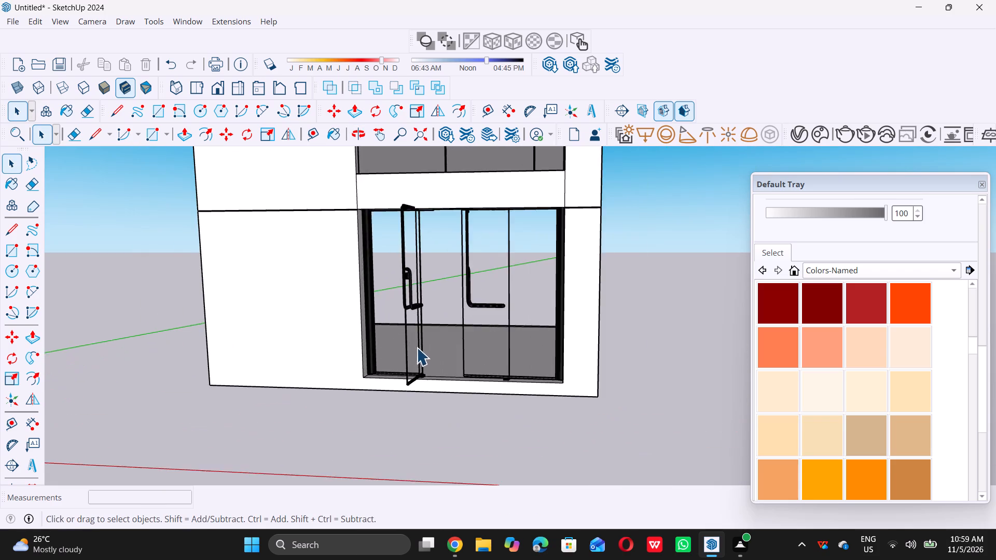
pyautogui.moveTo(415, 361); pyautogui.dragTo(341, 358, button='middle')
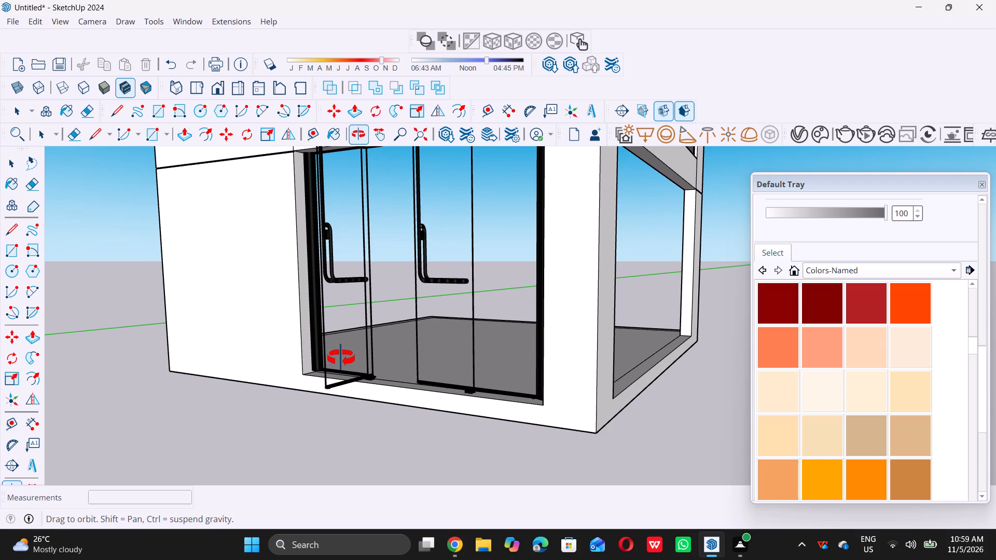
pyautogui.moveTo(341, 358); pyautogui.dragTo(622, 418, button='middle')
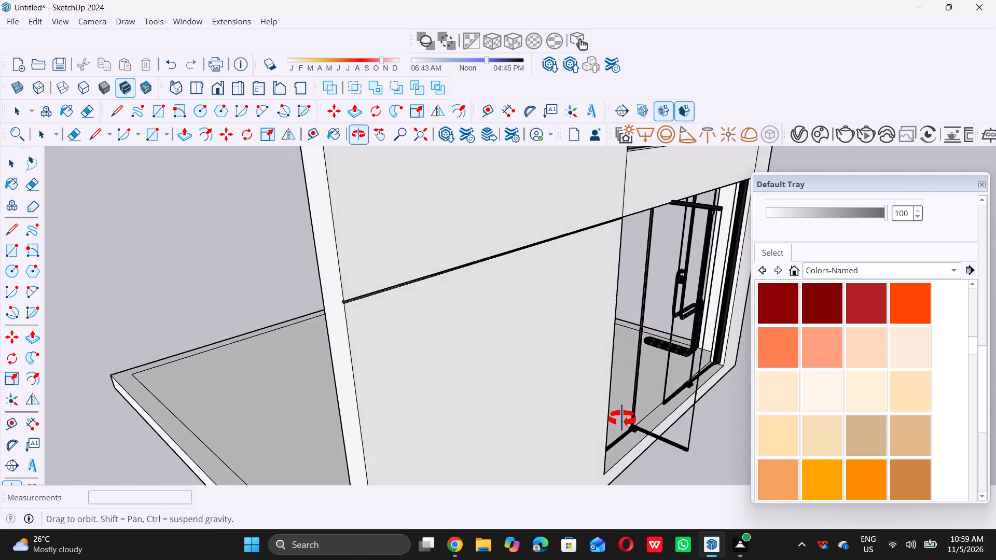
pyautogui.moveTo(622, 418); pyautogui.dragTo(571, 382, button='middle')
pyautogui.moveTo(571, 382); pyautogui.dragTo(563, 381, button='middle')
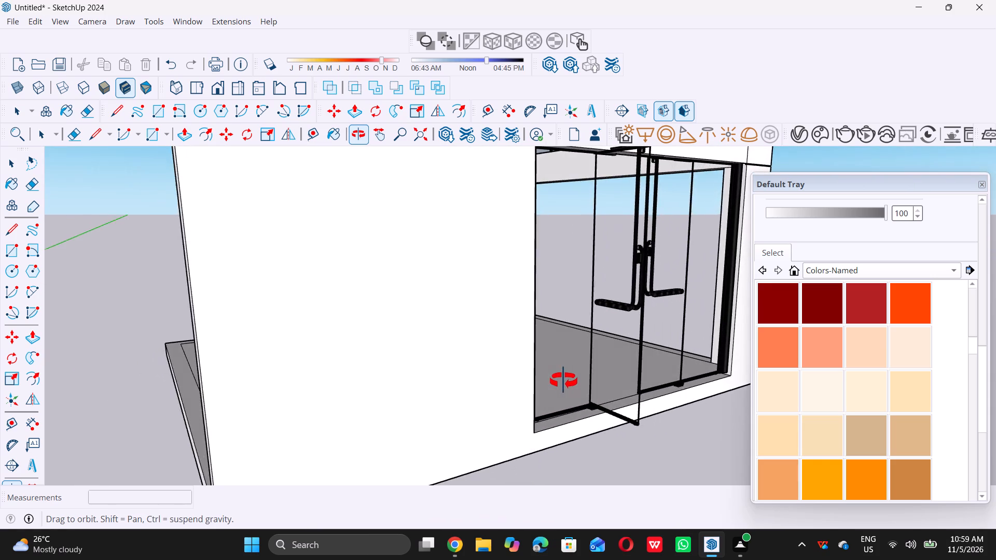
pyautogui.moveTo(563, 381); pyautogui.dragTo(561, 380, button='middle')
pyautogui.moveTo(559, 380); pyautogui.dragTo(542, 379, button='middle')
pyautogui.moveTo(542, 379); pyautogui.dragTo(363, 372, button='middle')
pyautogui.moveTo(256, 387); pyautogui.dragTo(393, 377, button='middle')
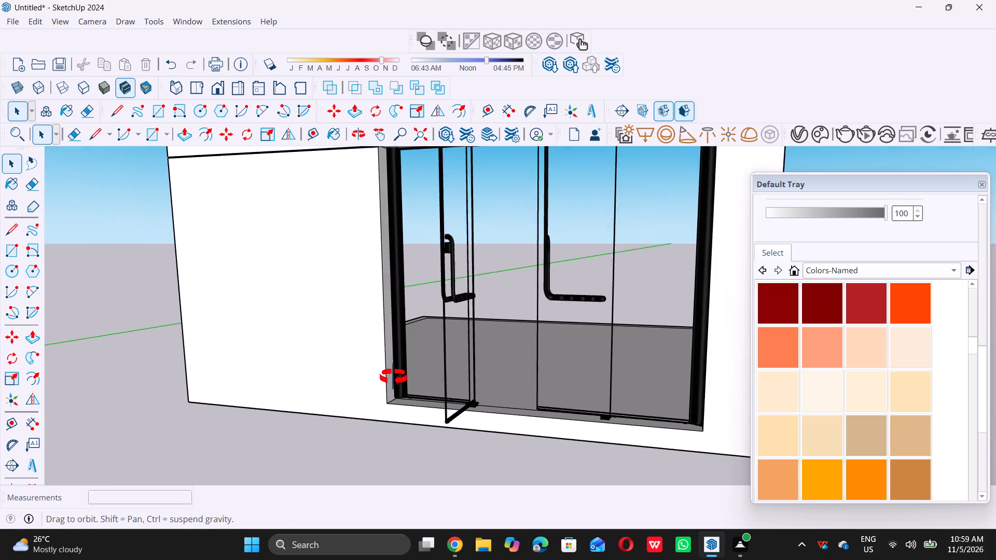
pyautogui.moveTo(393, 377); pyautogui.dragTo(538, 364, button='middle')
# Inspect the glass door from inside the building, focusing on its bottom rail and floor hinge at the sill.
pyautogui.scroll(-11, 355, 353)
pyautogui.moveTo(339, 342); pyautogui.dragTo(616, 376, button='middle')
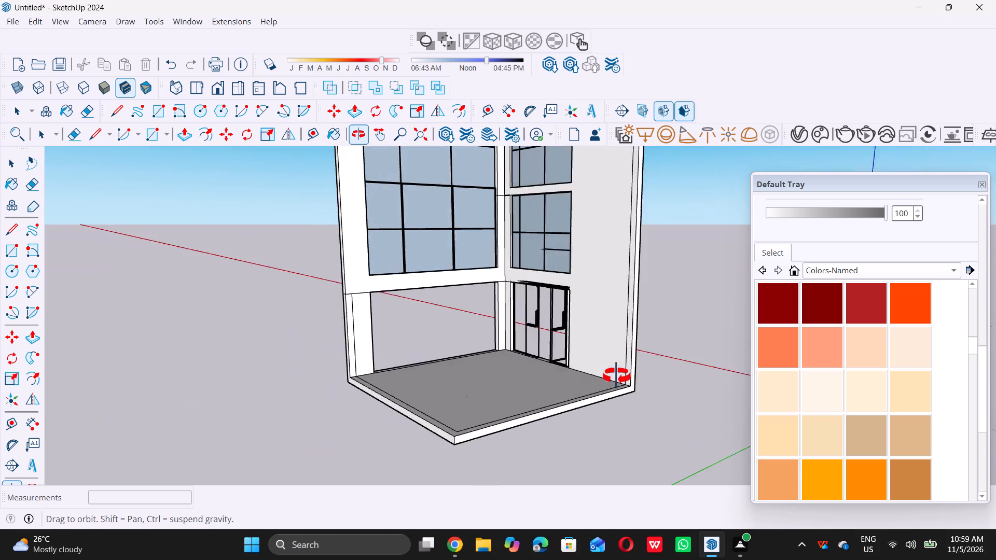
pyautogui.moveTo(616, 376); pyautogui.dragTo(662, 382, button='middle')
pyautogui.scroll(10, 616, 340)
pyautogui.scroll(6, 545, 329)
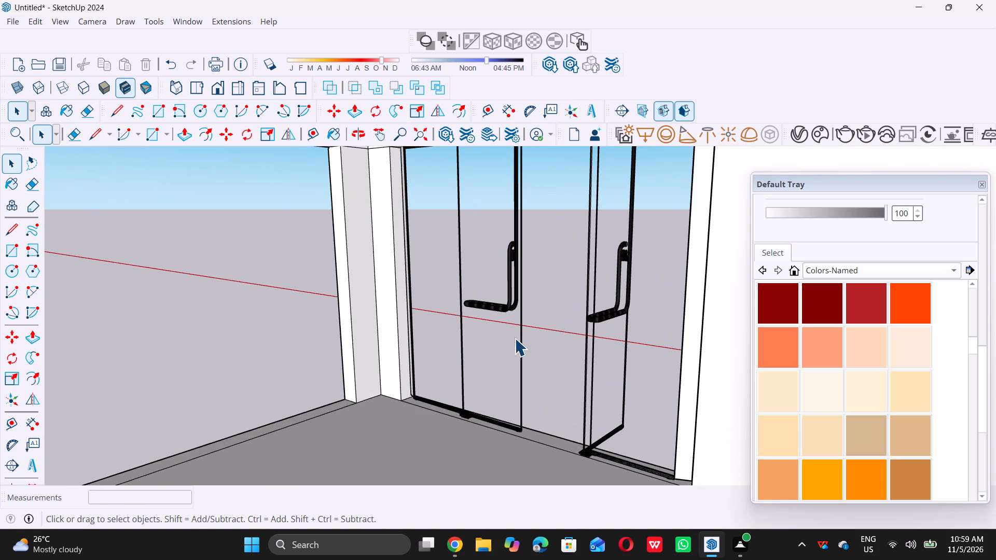
pyautogui.scroll(6, 489, 390)
pyautogui.scroll(6, 486, 438)
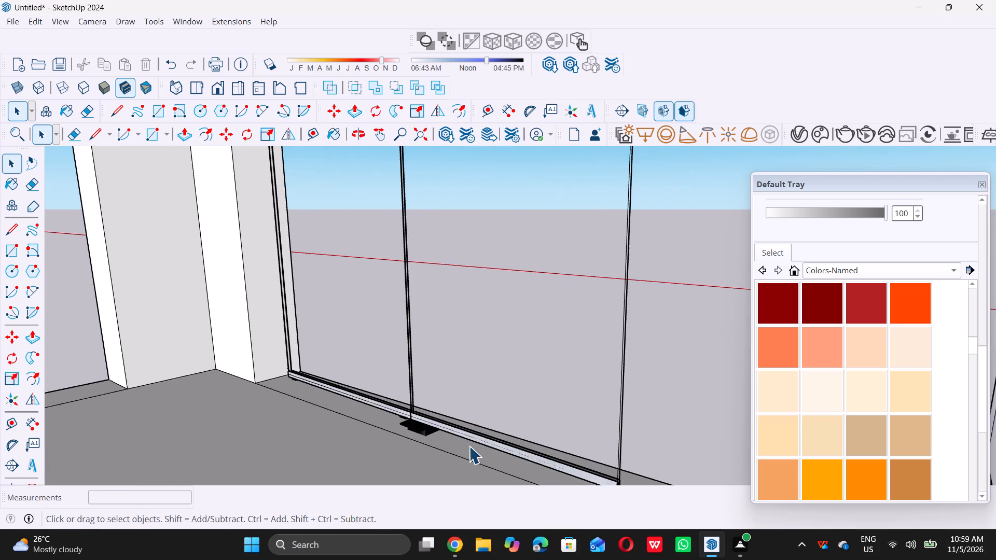
pyautogui.scroll(5, 458, 449)
pyautogui.scroll(19, 409, 437)
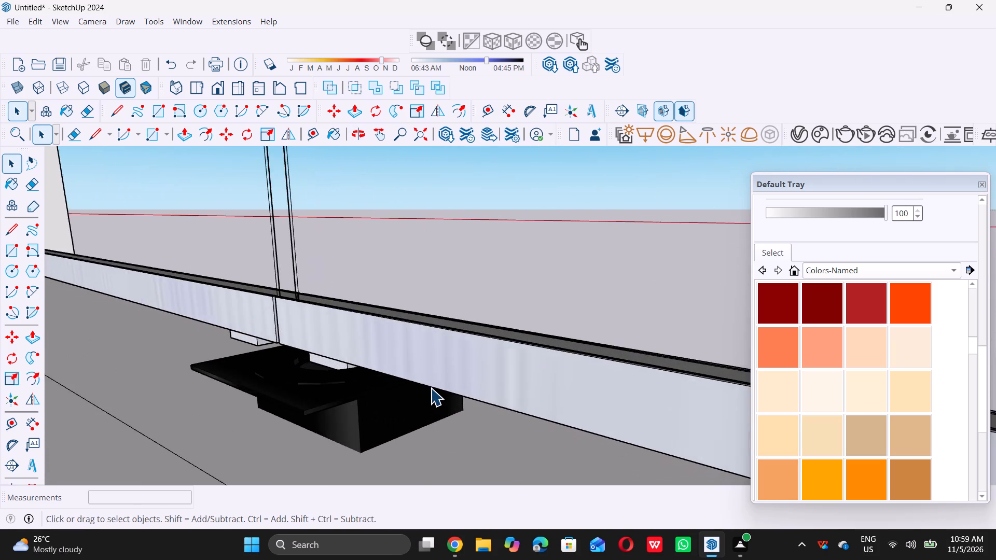
pyautogui.scroll(6, 431, 388)
pyautogui.scroll(-13, 432, 386)
pyautogui.scroll(1, 421, 352)
pyautogui.scroll(-4, 421, 351)
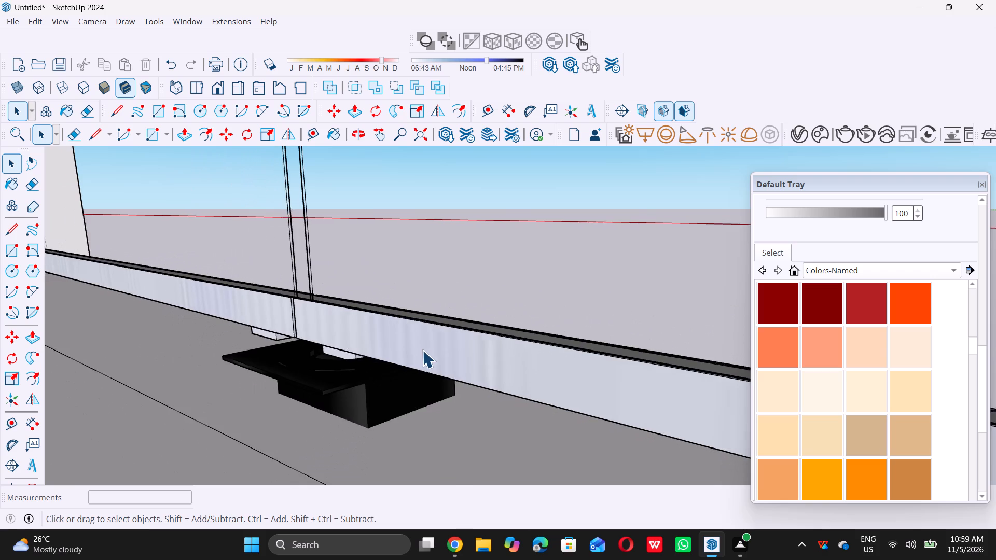
pyautogui.scroll(-20, 422, 350)
pyautogui.scroll(-8, 422, 350)
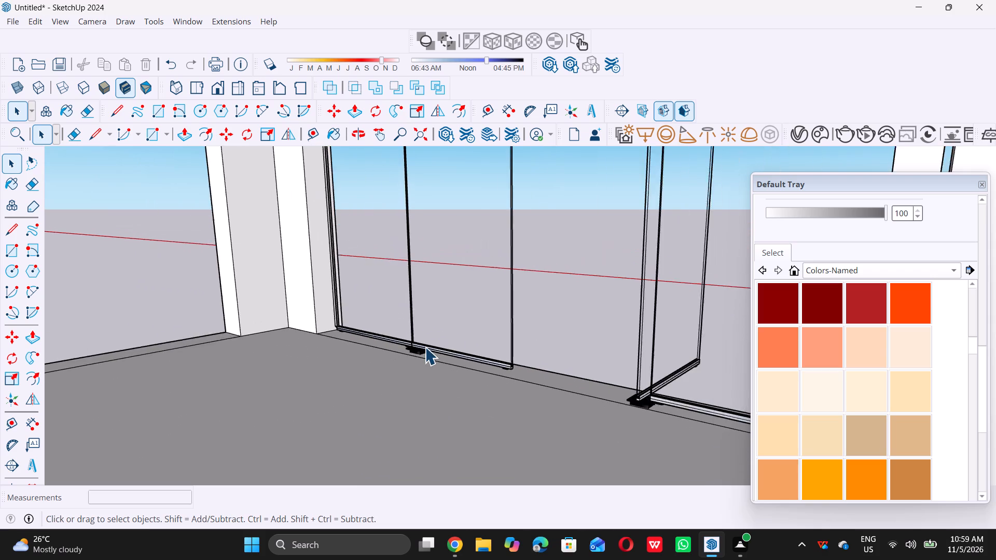
# Copy the glass door about 28' 5 15/16" out of the entrance opening to the open ground beside the building's glazed side.
pyautogui.scroll(-20, 425, 347)
pyautogui.scroll(-8, 425, 347)
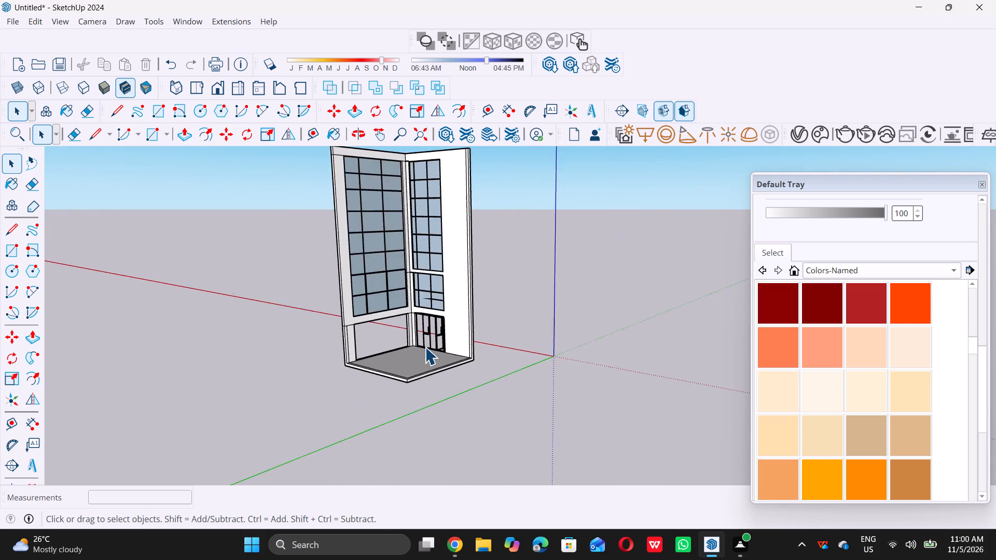
pyautogui.scroll(-2, 425, 347)
pyautogui.scroll(-1, 469, 350)
pyautogui.moveTo(471, 349); pyautogui.dragTo(38, 360, button='middle')
pyautogui.moveTo(603, 325); pyautogui.dragTo(489, 257, button='middle')
pyautogui.middleClick(442, 281)
pyautogui.middleClick(437, 284)
pyautogui.moveTo(555, 269); pyautogui.dragTo(514, 308, button='middle')
pyautogui.scroll(16, 556, 317)
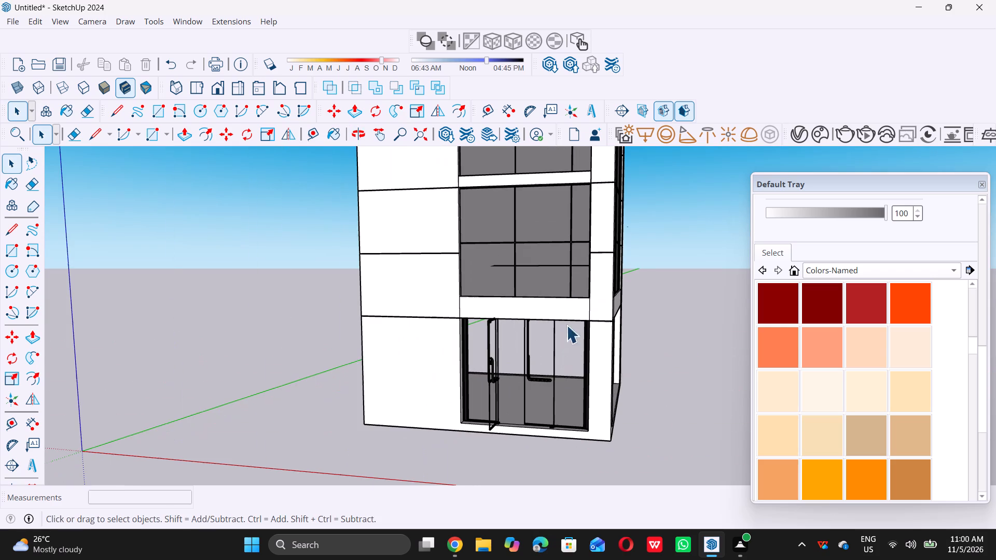
pyautogui.scroll(9, 563, 417)
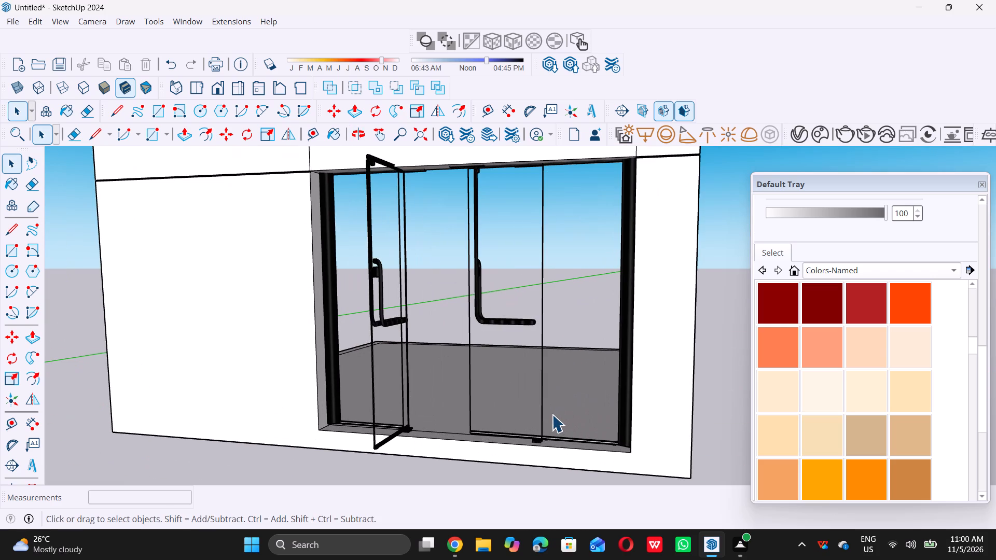
pyautogui.click(552, 414)
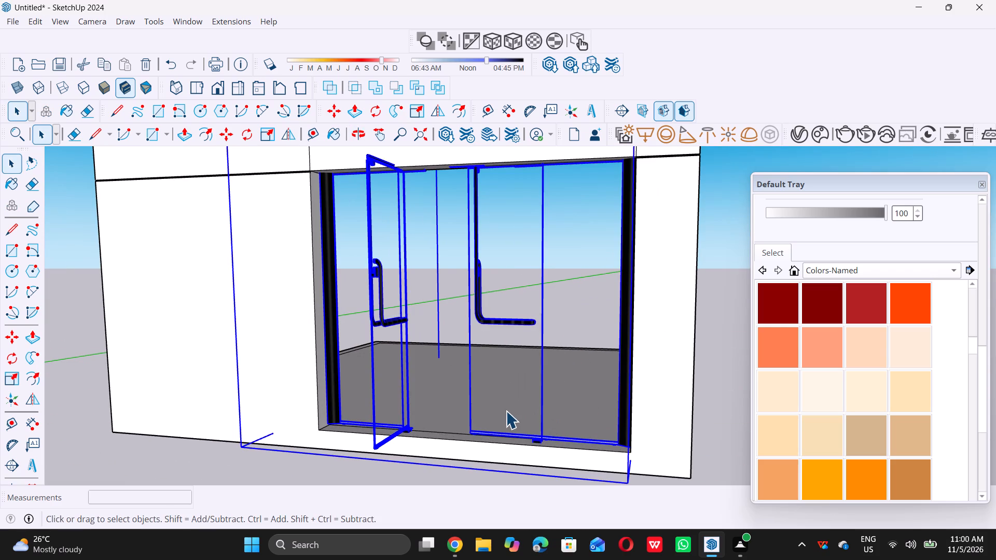
pyautogui.press('m')
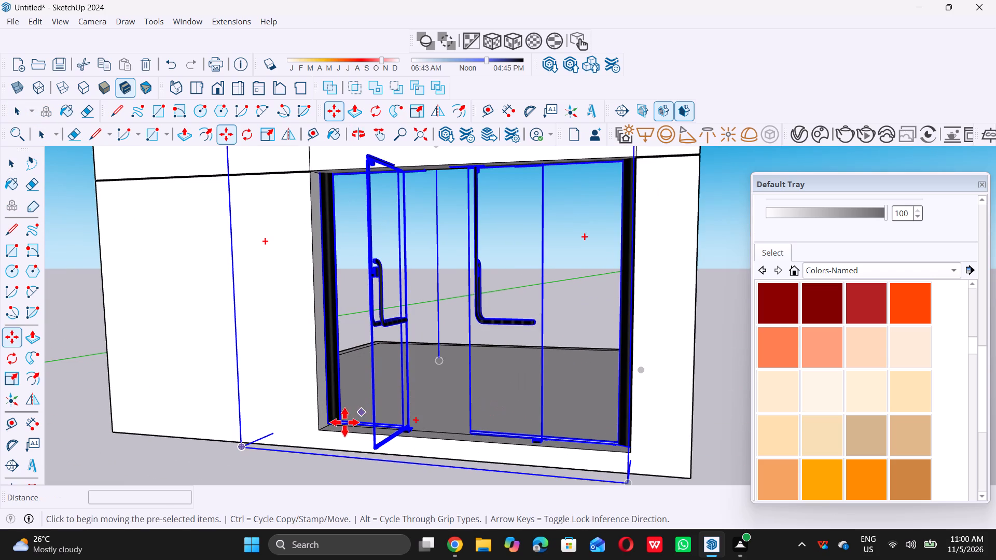
pyautogui.doubleClick(242, 443)
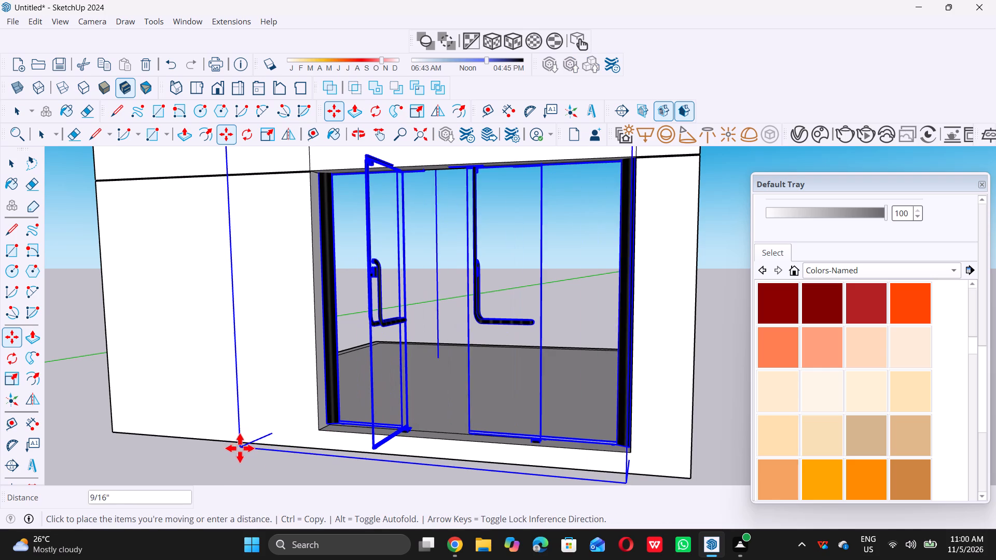
pyautogui.scroll(-16, 368, 433)
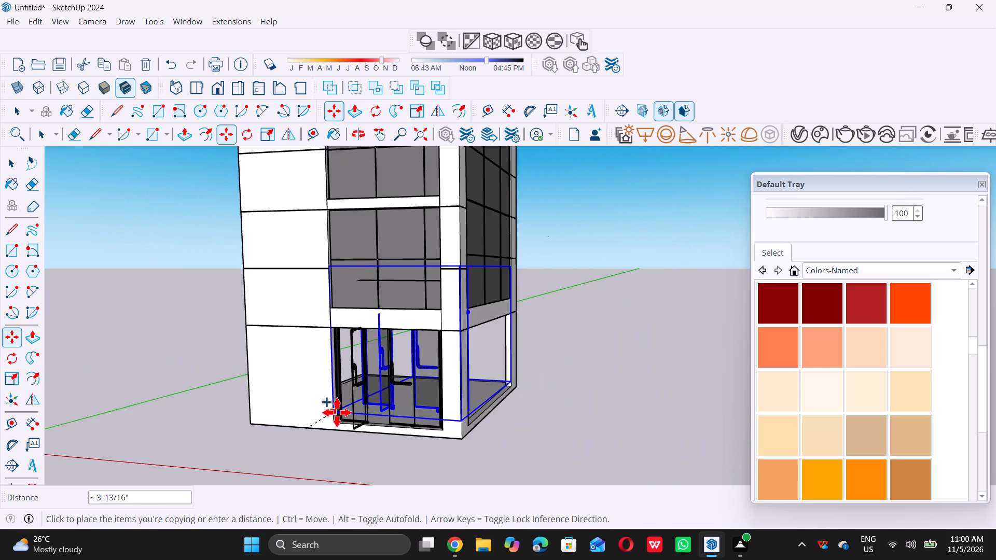
pyautogui.scroll(-2, 337, 412)
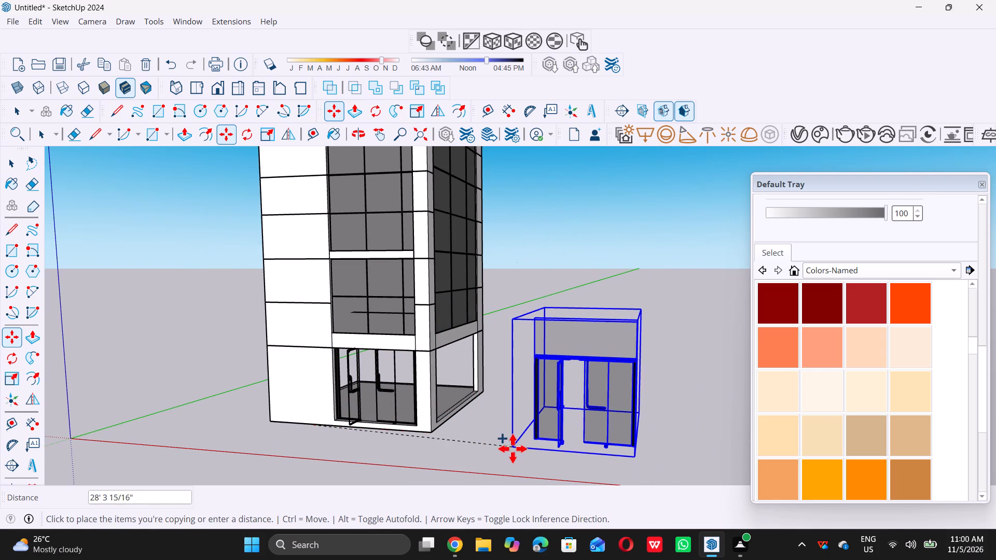
pyautogui.click(521, 442)
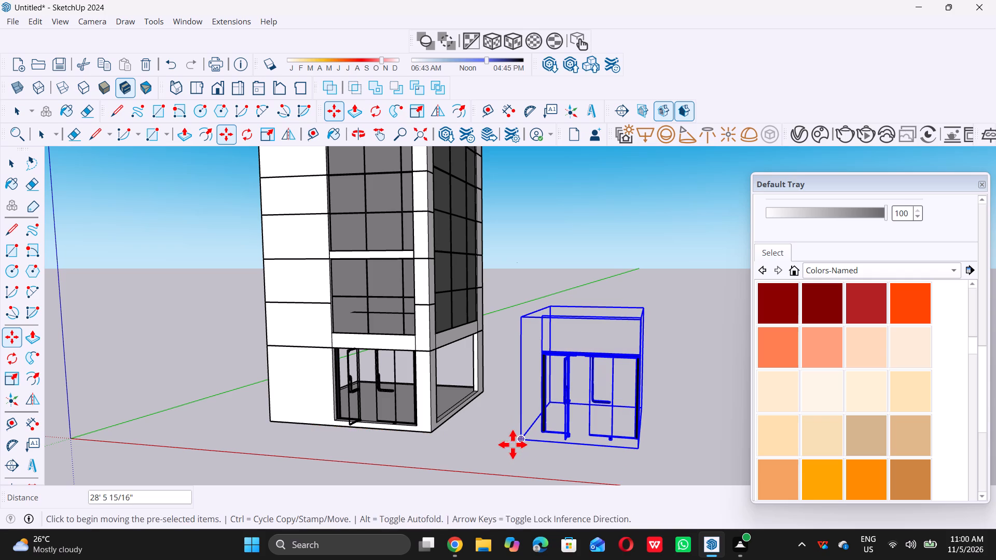
pyautogui.scroll(-9, 463, 379)
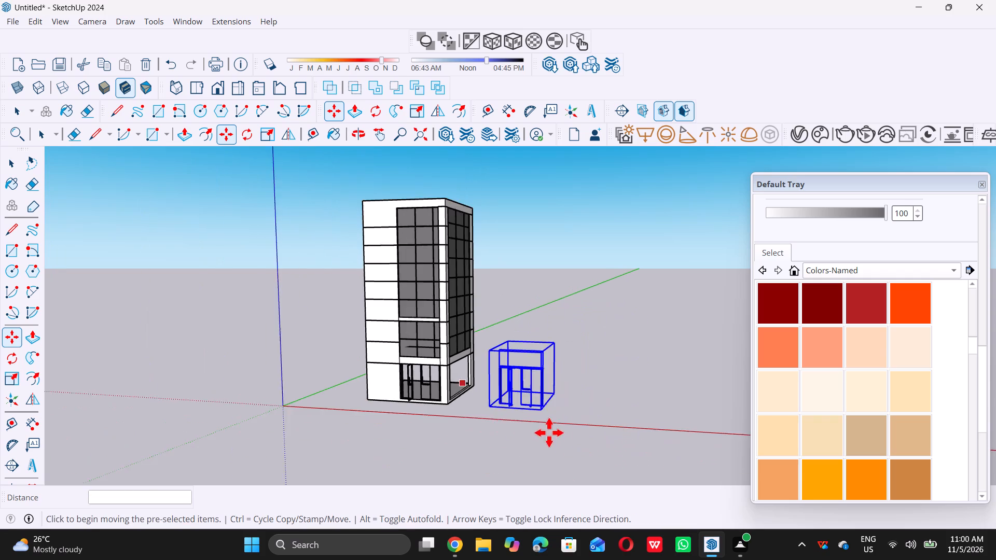
pyautogui.scroll(6, 563, 438)
pyautogui.press('space')
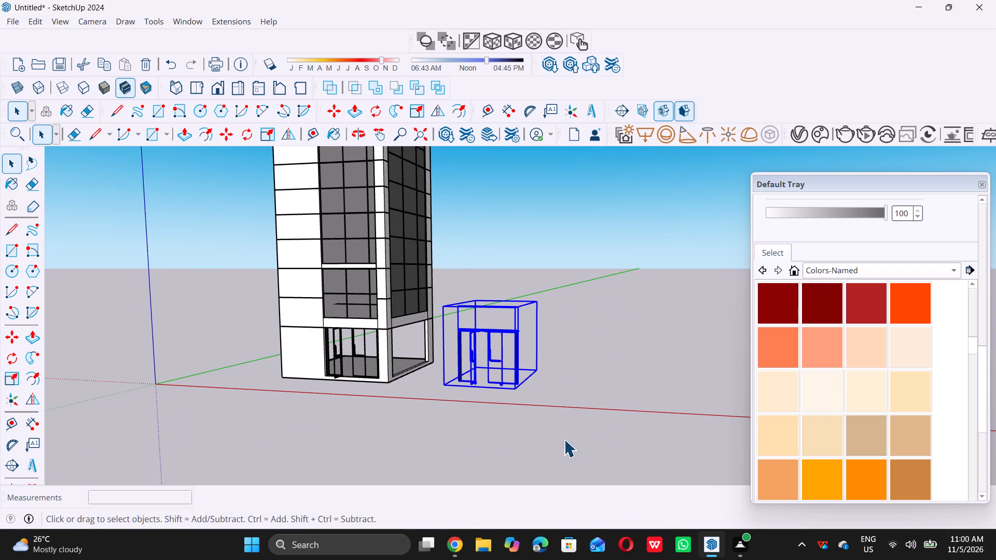
# Rotate the copied glass door 90° on the ground plane to match the direction of the building's glazed side.
pyautogui.press('q')
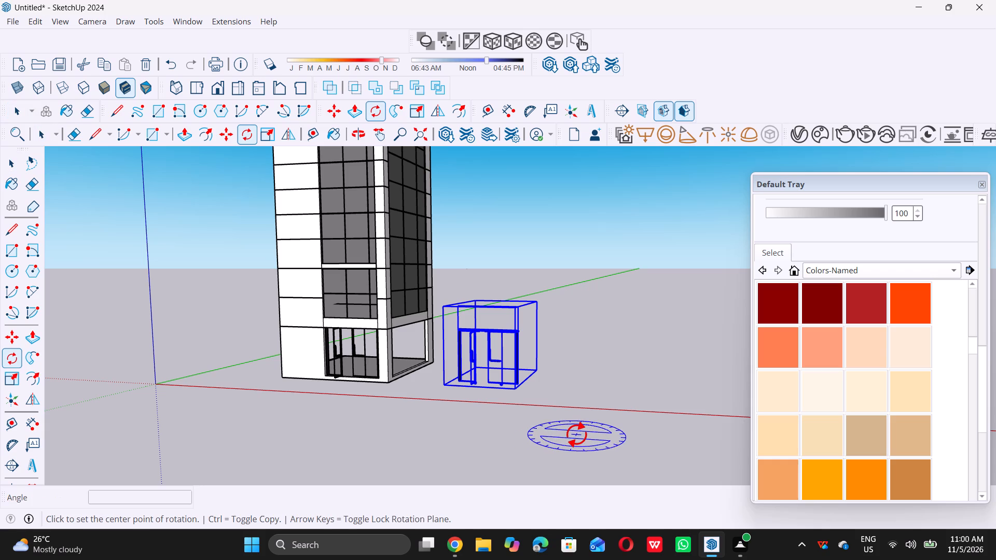
pyautogui.tripleClick(579, 433)
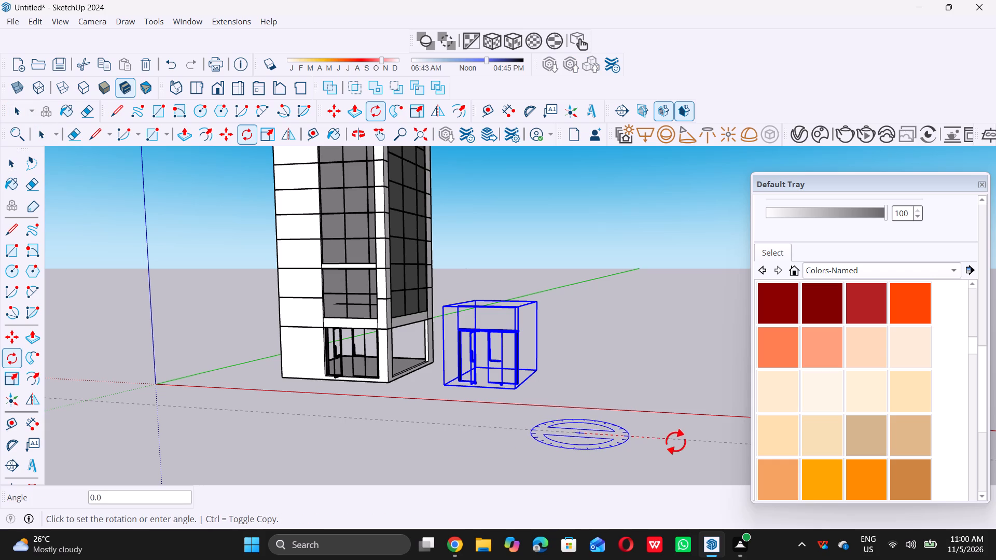
pyautogui.click(678, 441)
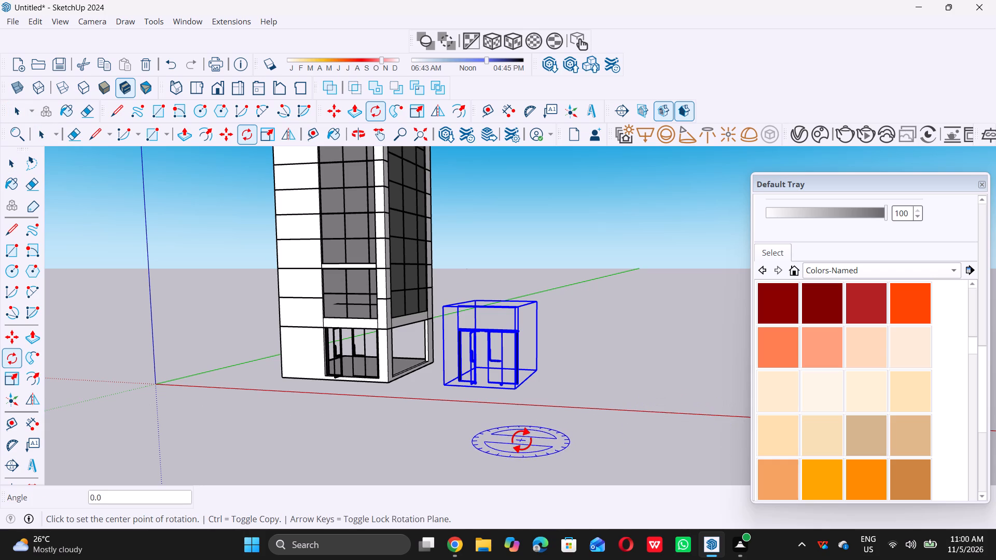
pyautogui.moveTo(521, 440); pyautogui.dragTo(527, 442)
pyautogui.doubleClick(527, 442)
pyautogui.tripleClick(505, 421)
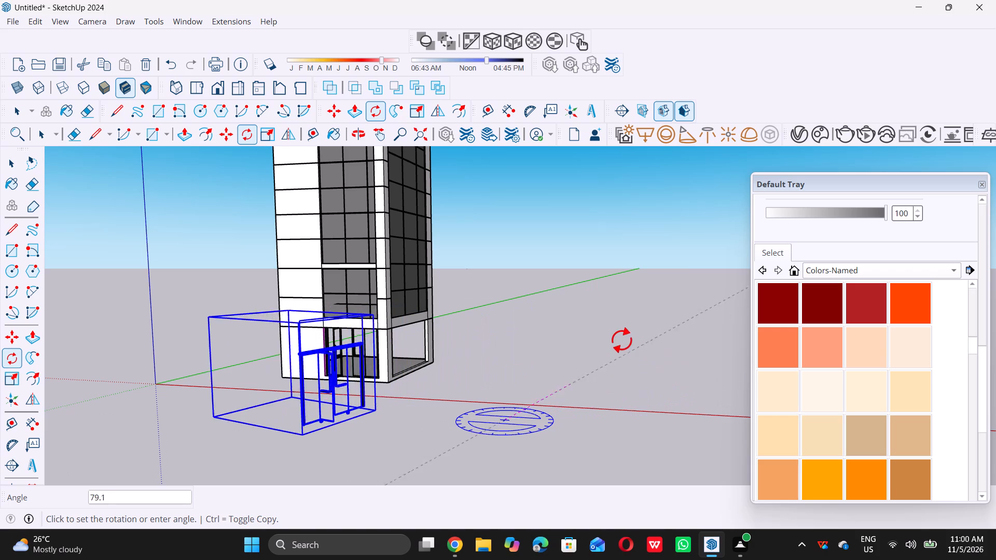
pyautogui.tripleClick(589, 327)
# Move the rotated door copy about 41' 3 7/16" to the ground-floor opening on the building's glazed side.
pyautogui.moveTo(591, 361); pyautogui.dragTo(584, 361, button='middle')
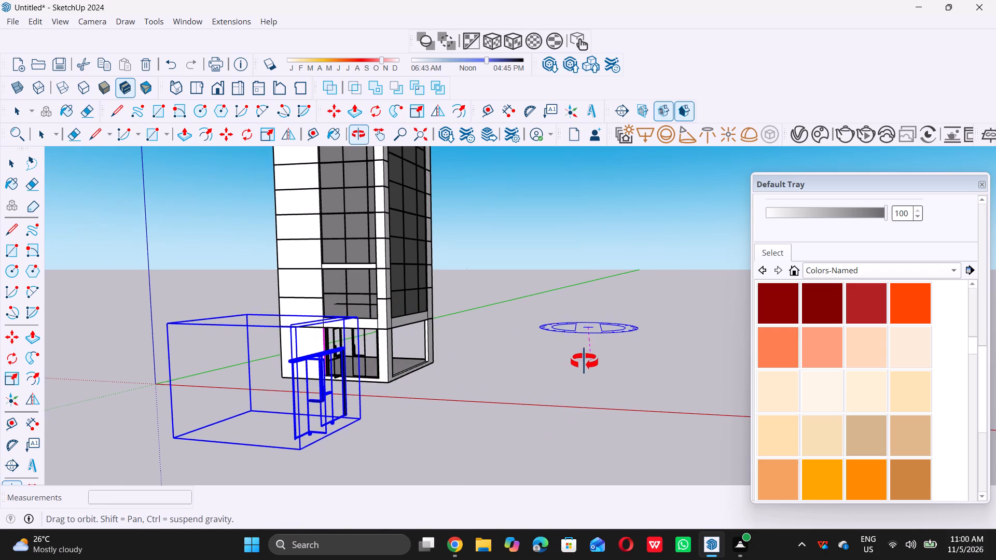
pyautogui.moveTo(584, 361); pyautogui.dragTo(348, 340, button='middle')
pyautogui.scroll(-6, 337, 358)
pyautogui.moveTo(458, 412); pyautogui.dragTo(430, 398, button='middle')
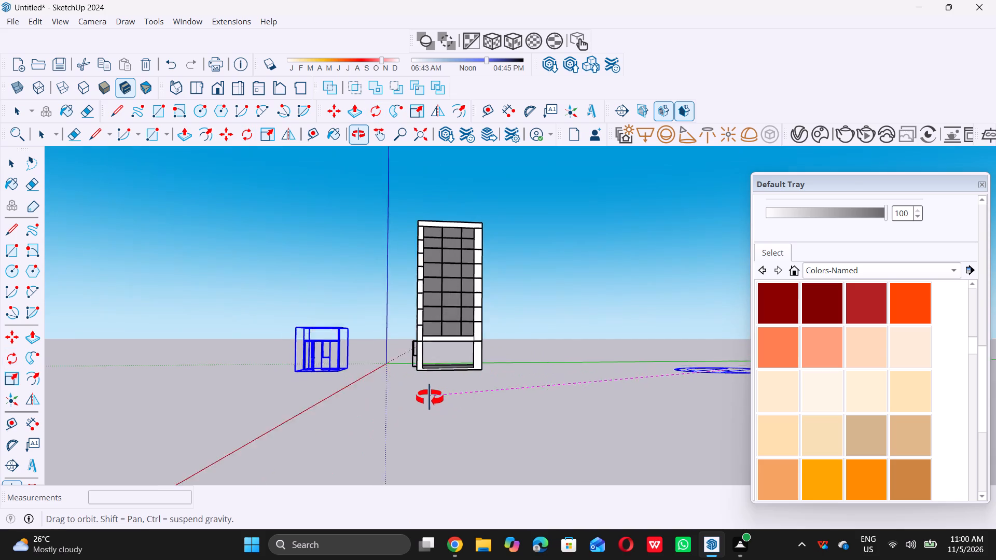
pyautogui.moveTo(430, 398); pyautogui.dragTo(412, 400, button='middle')
pyautogui.scroll(11, 350, 357)
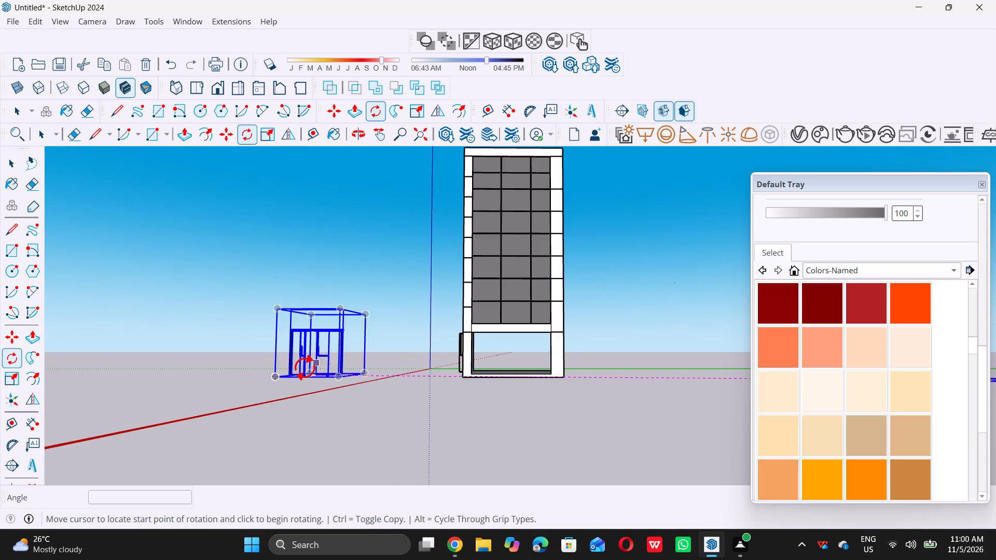
pyautogui.scroll(20, 280, 385)
pyautogui.scroll(1, 280, 385)
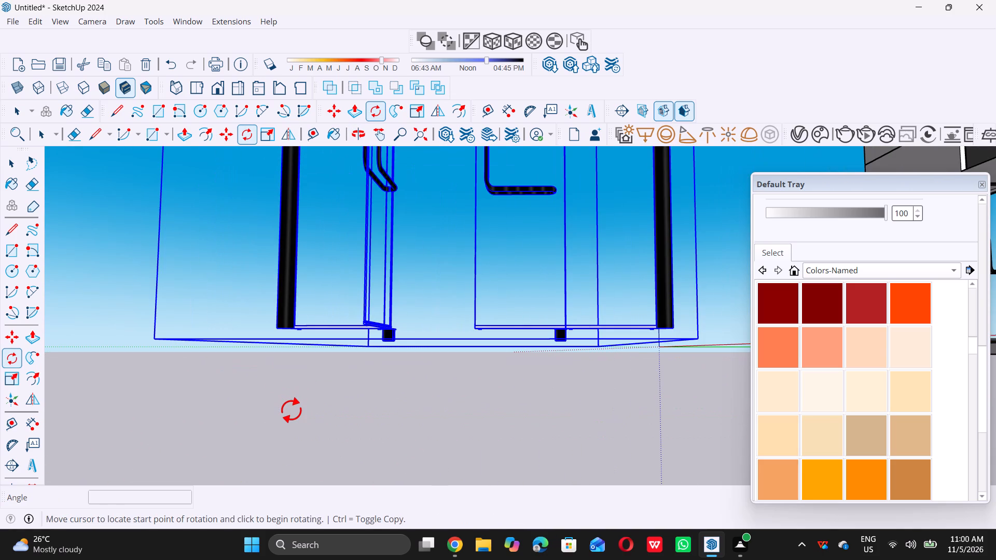
pyautogui.press('m')
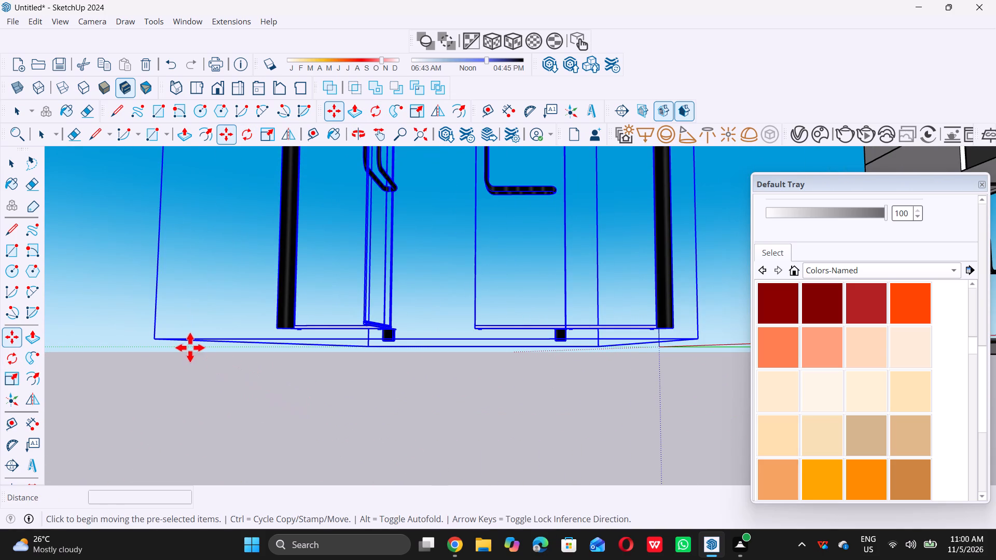
pyautogui.doubleClick(151, 338)
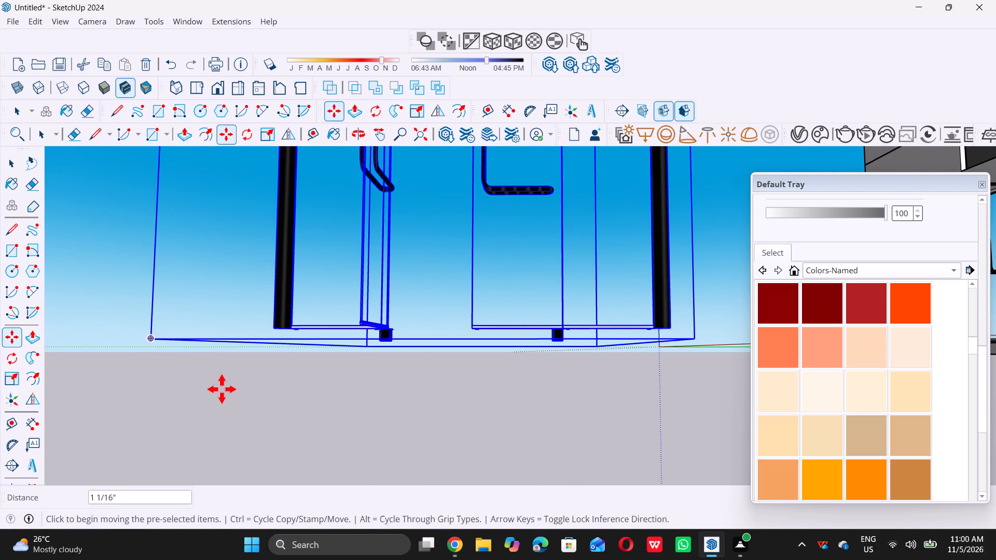
pyautogui.click(150, 338)
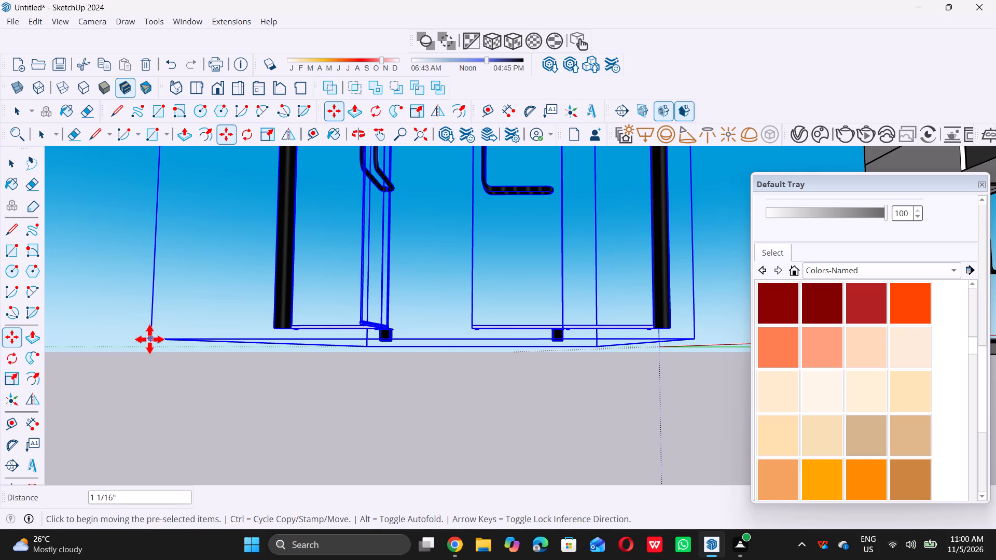
pyautogui.scroll(-18, 216, 373)
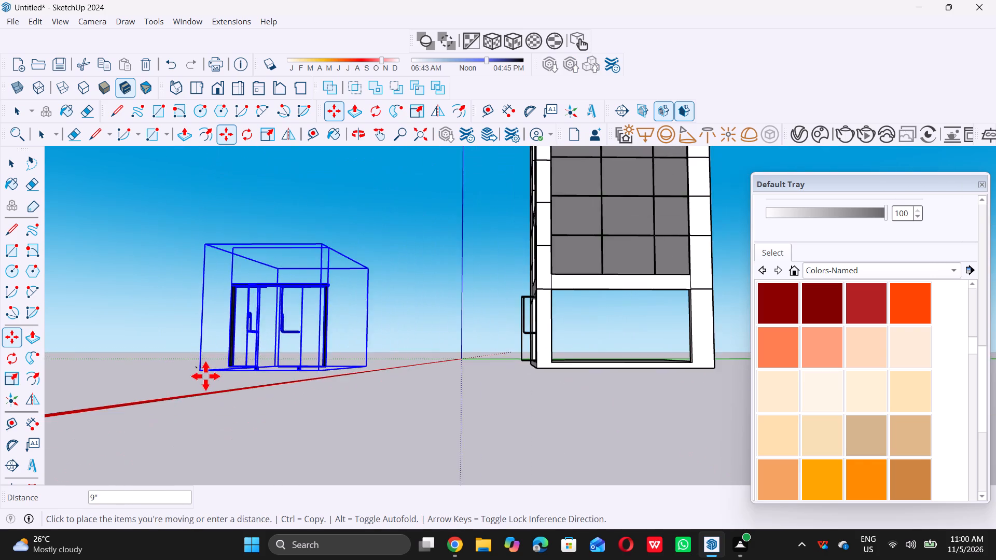
pyautogui.scroll(-3, 205, 376)
pyautogui.scroll(10, 468, 383)
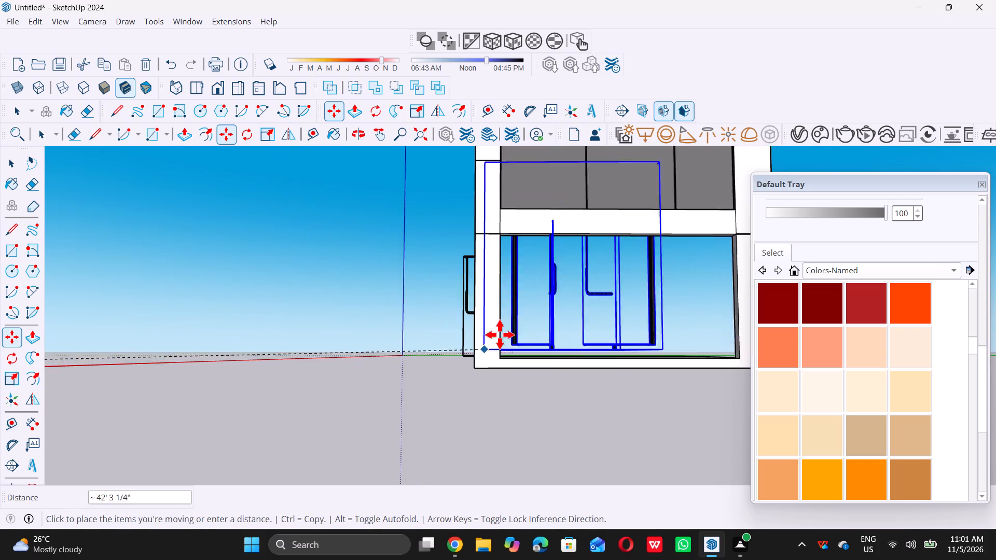
pyautogui.moveTo(501, 329); pyautogui.dragTo(460, 374, button='middle')
pyautogui.scroll(7, 475, 383)
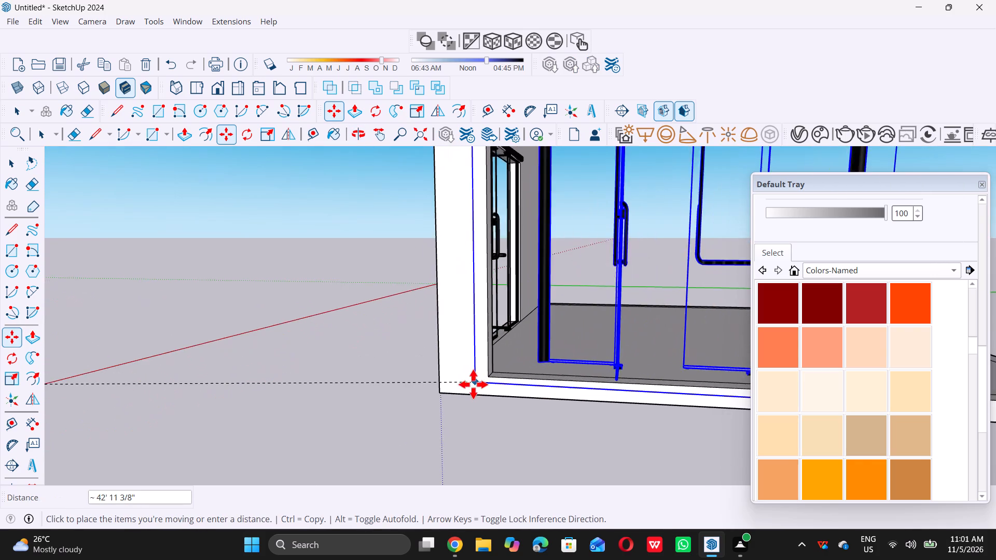
pyautogui.scroll(5, 472, 384)
pyautogui.click(383, 411)
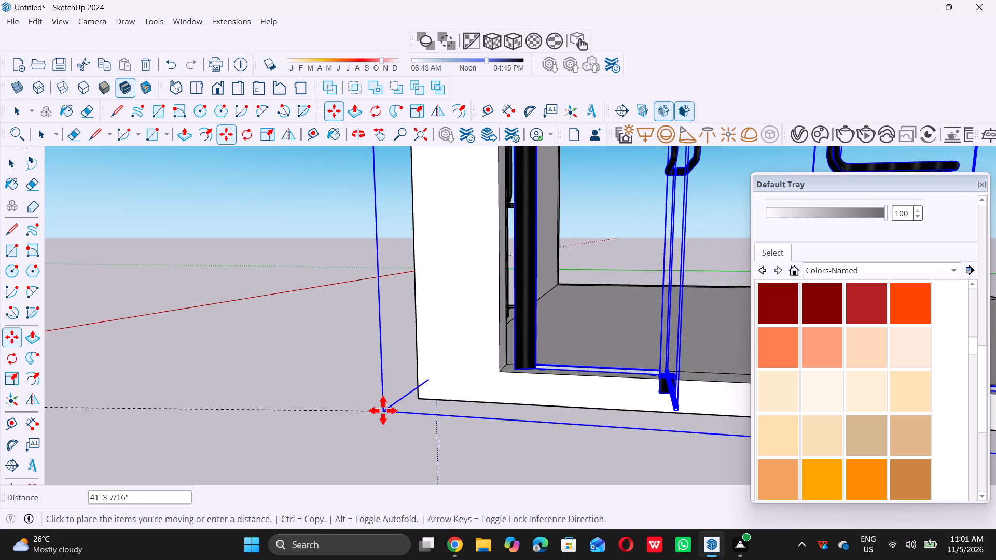
# Move the door copy about 7 3/4" by its corner post's base, snapping it into the side opening's inner sill corner.
pyautogui.moveTo(570, 349); pyautogui.dragTo(542, 373, button='middle')
pyautogui.scroll(3, 518, 370)
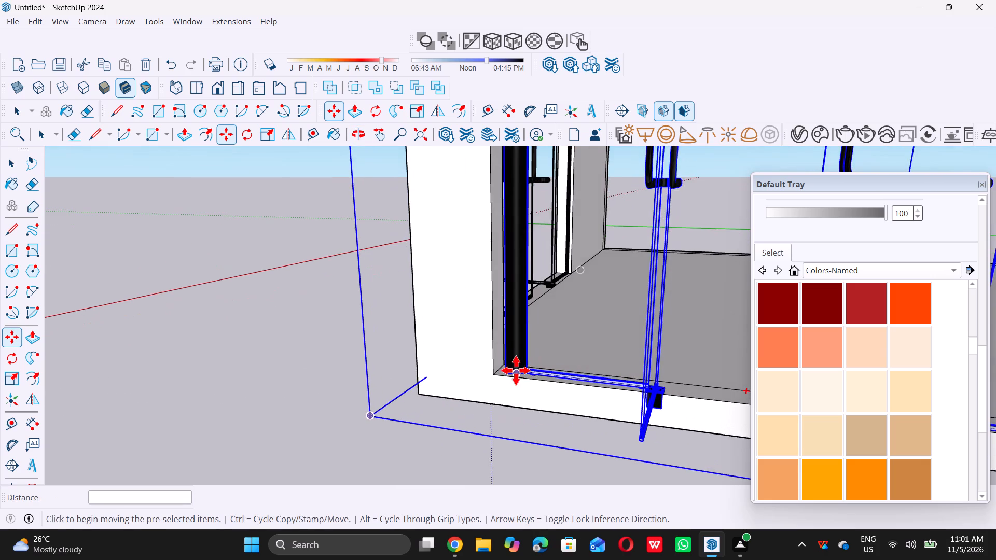
pyautogui.scroll(7, 516, 370)
pyautogui.scroll(9, 483, 397)
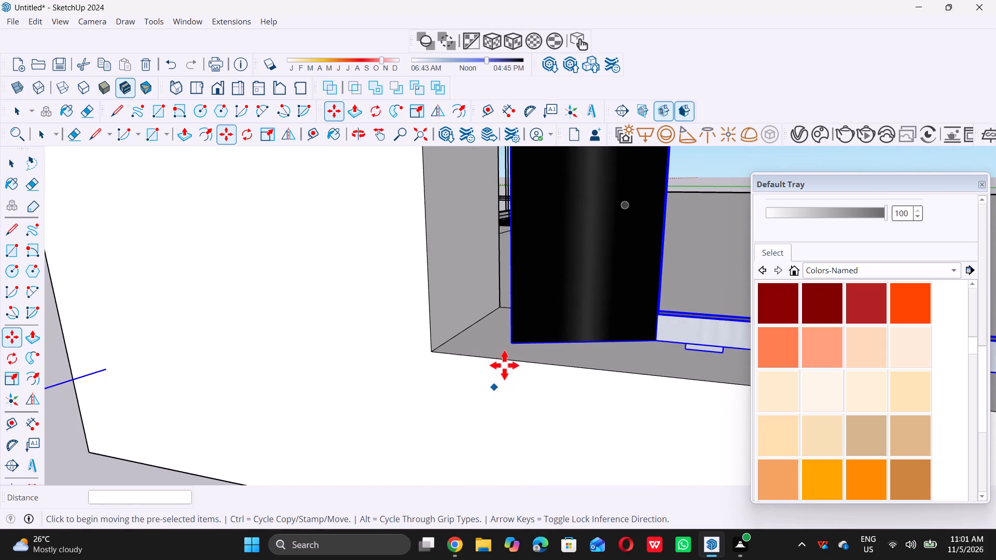
pyautogui.click(512, 338)
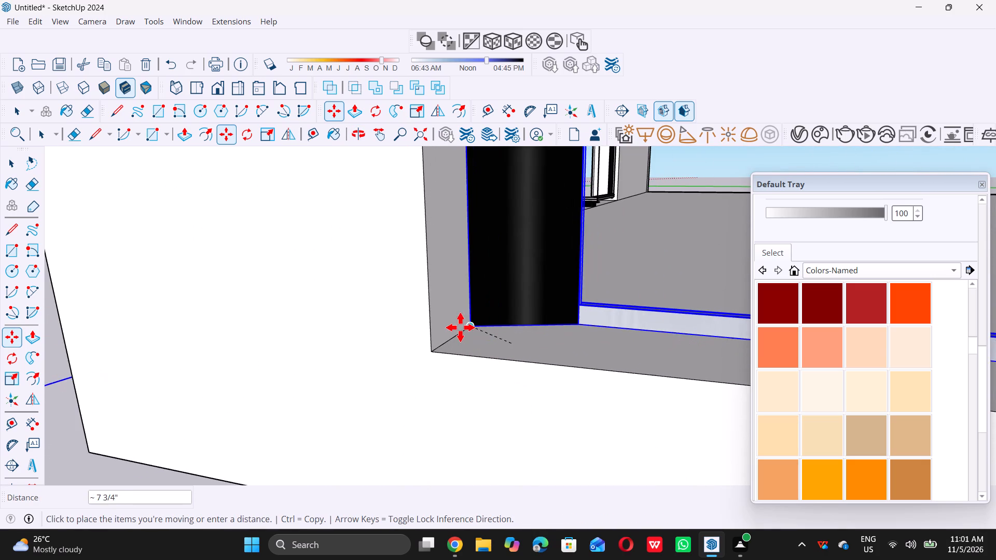
pyautogui.click(468, 327)
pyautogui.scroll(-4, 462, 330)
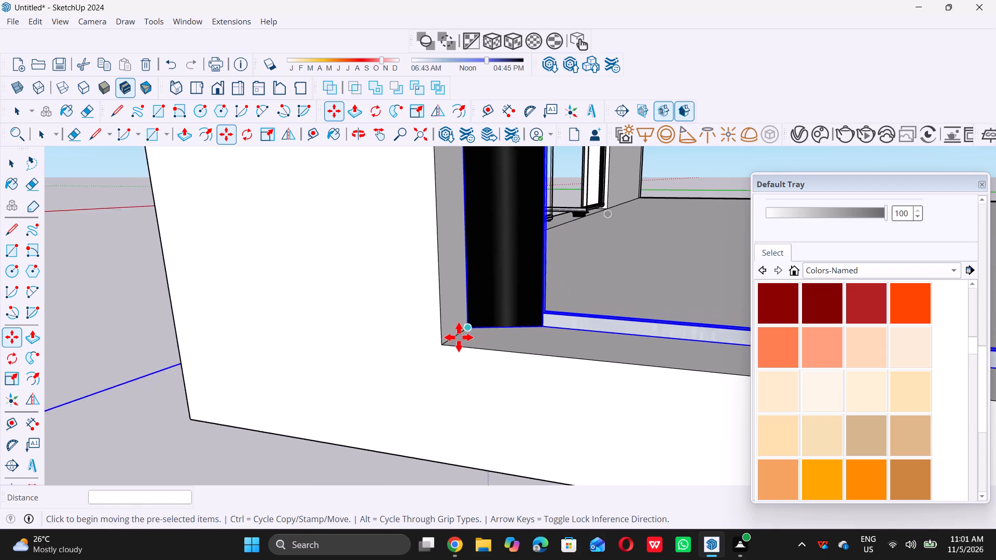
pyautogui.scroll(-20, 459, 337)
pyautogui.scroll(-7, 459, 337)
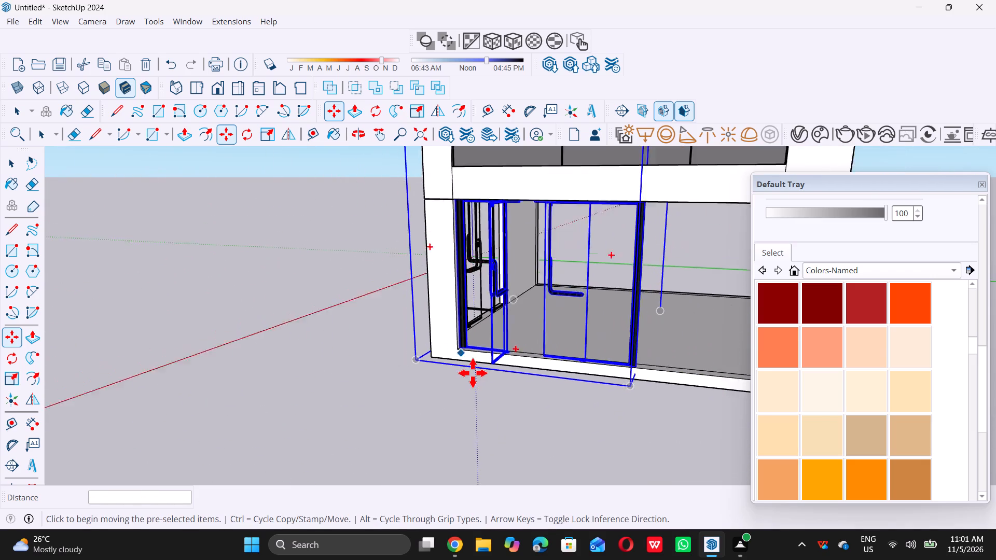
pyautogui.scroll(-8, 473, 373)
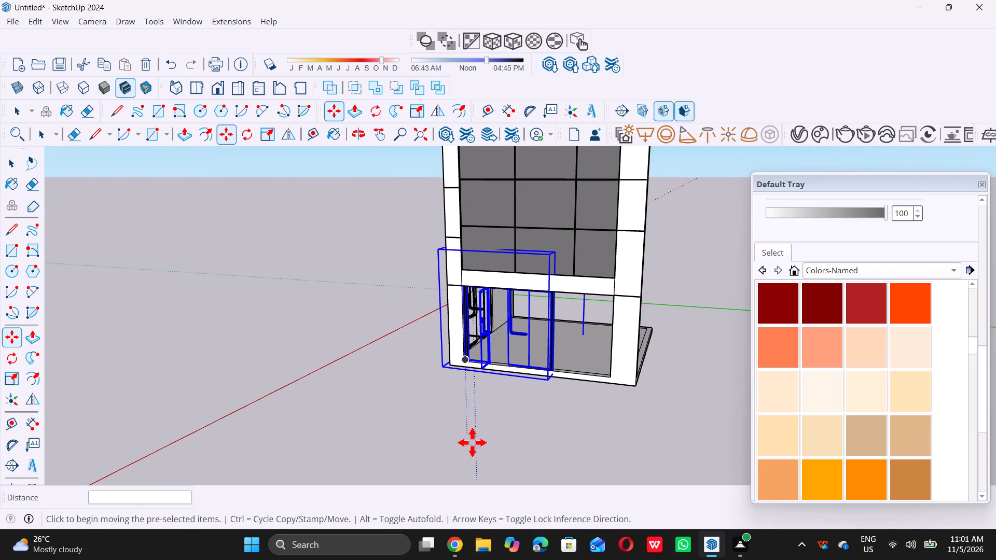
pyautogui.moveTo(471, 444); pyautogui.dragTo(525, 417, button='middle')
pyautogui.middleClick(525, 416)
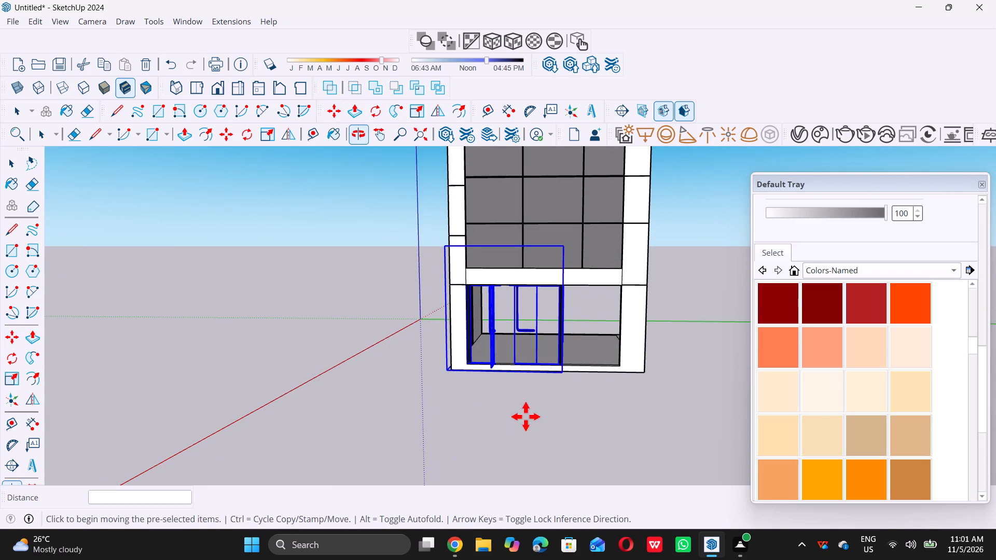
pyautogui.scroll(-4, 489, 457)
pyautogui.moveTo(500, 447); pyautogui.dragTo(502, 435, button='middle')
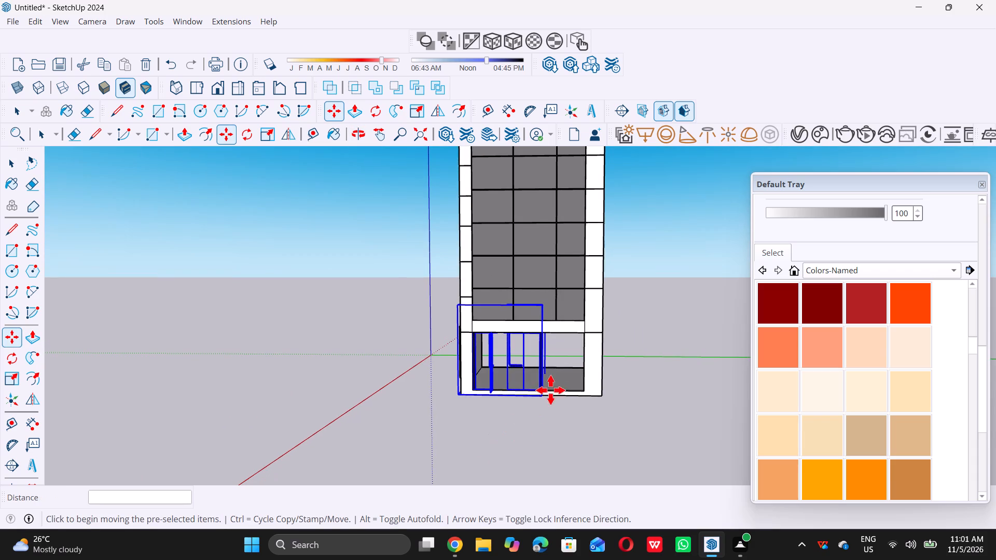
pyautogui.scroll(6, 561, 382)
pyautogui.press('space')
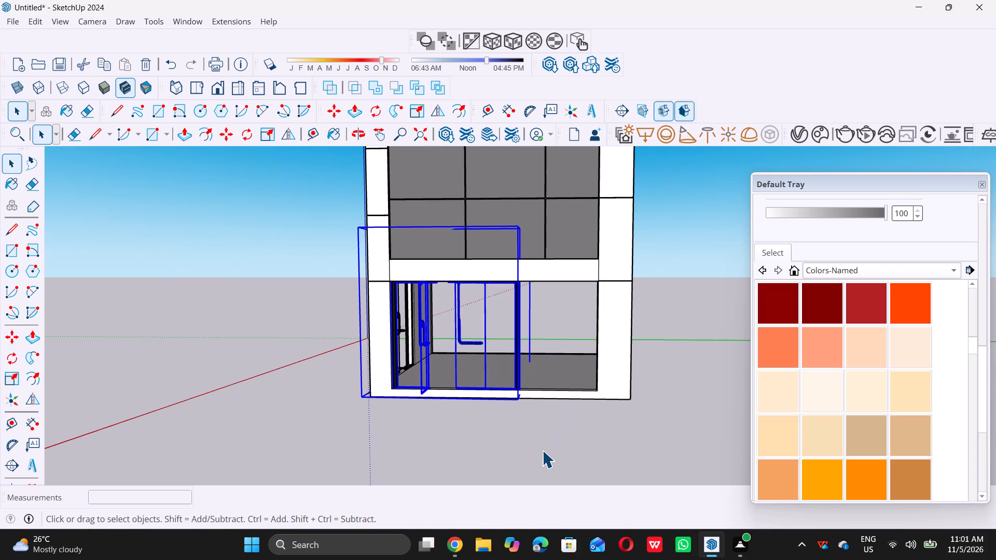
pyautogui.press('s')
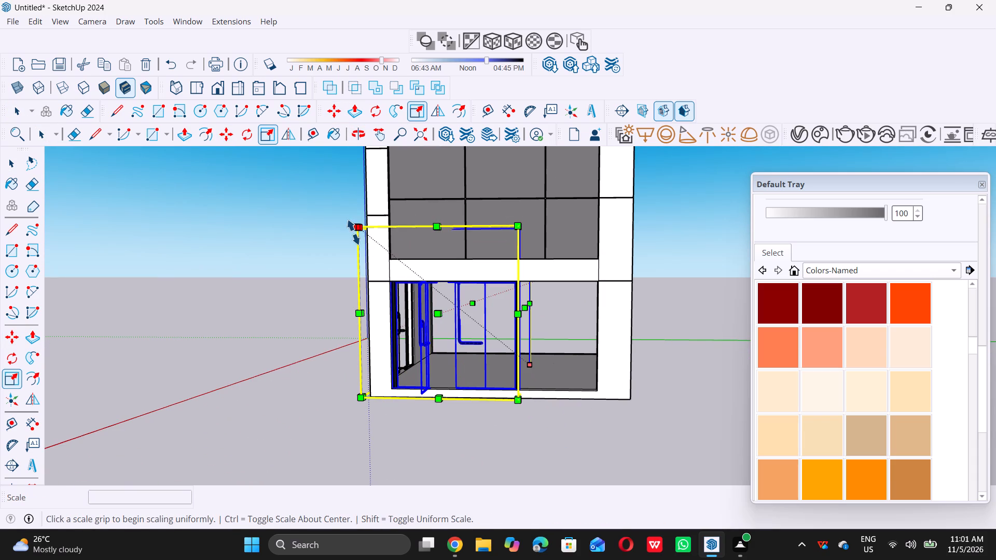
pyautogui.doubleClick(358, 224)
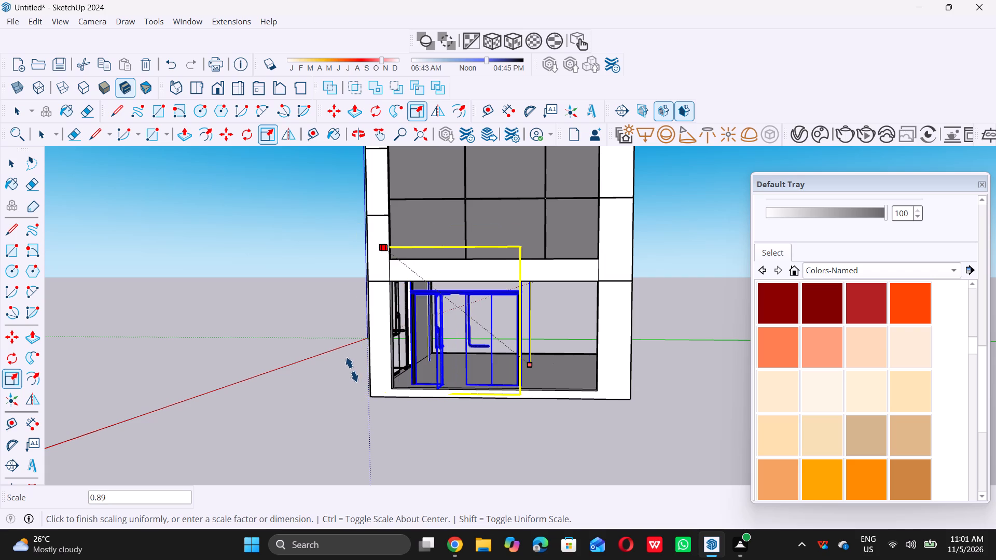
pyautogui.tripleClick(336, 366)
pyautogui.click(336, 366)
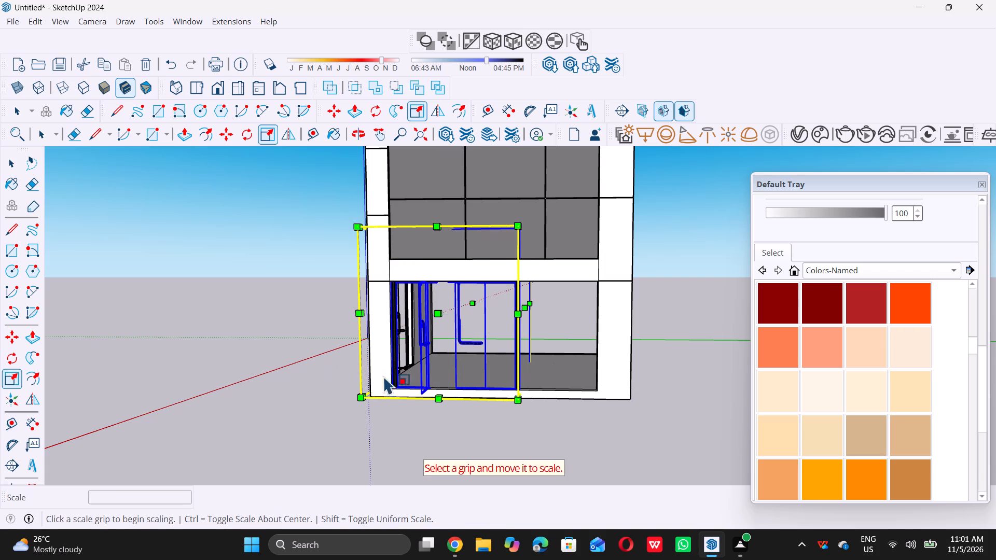
# Scale the door copy along the red axis by 1.53, stretching its far post to the side opening's far column.
pyautogui.moveTo(555, 355); pyautogui.dragTo(524, 365, button='middle')
pyautogui.scroll(1, 534, 315)
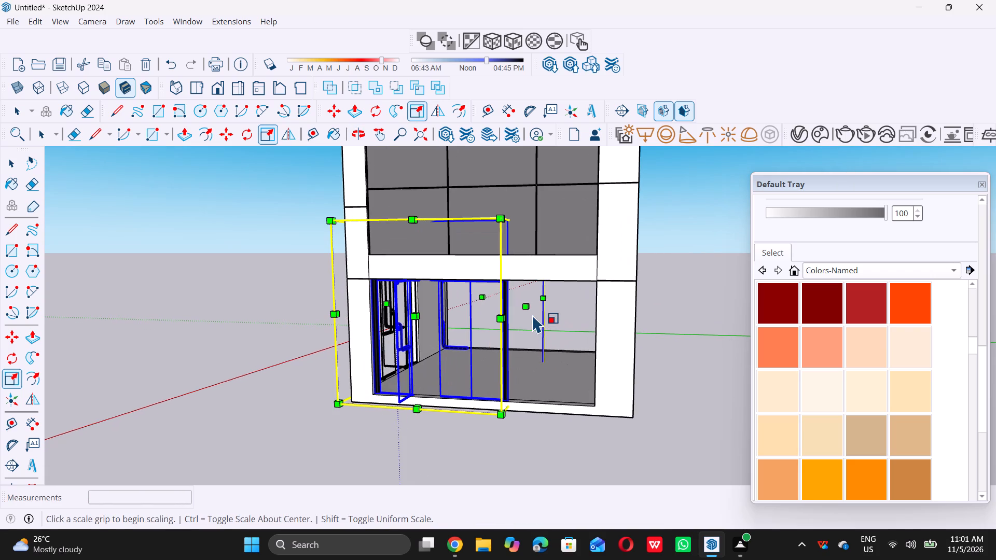
pyautogui.click(530, 310)
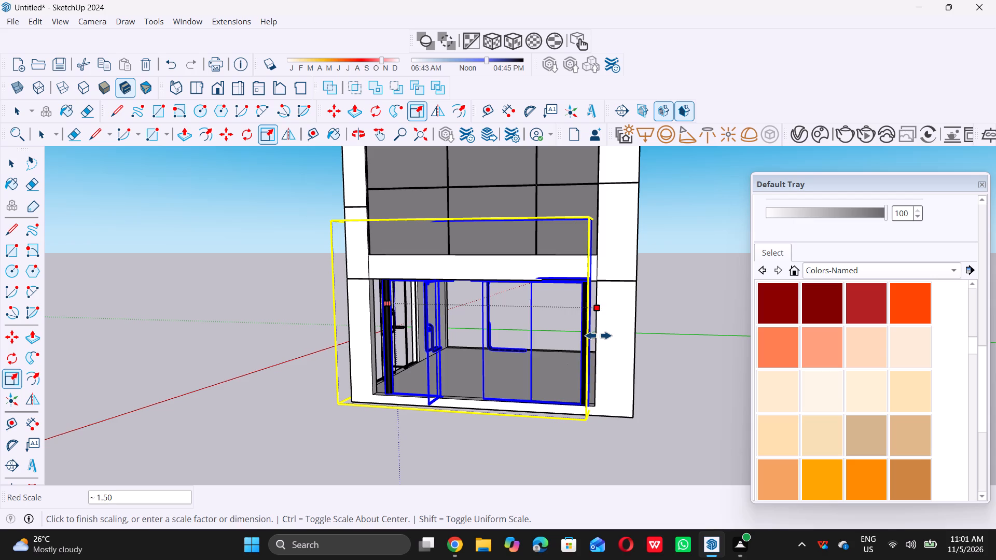
pyautogui.doubleClick(605, 334)
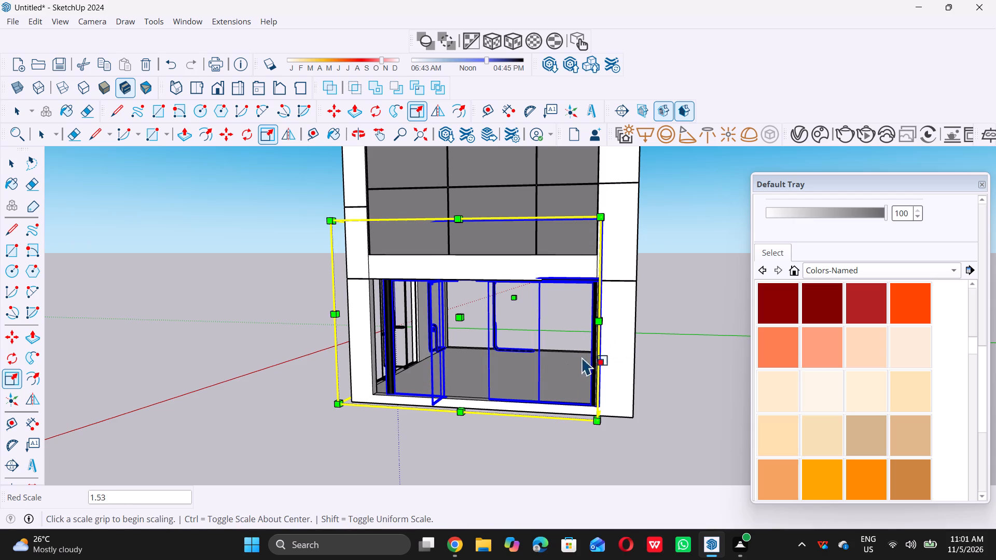
# Scale the door copy down along the blue axis to lower its top edge toward the side opening's lintel.
pyautogui.moveTo(472, 230); pyautogui.dragTo(430, 270, button='middle')
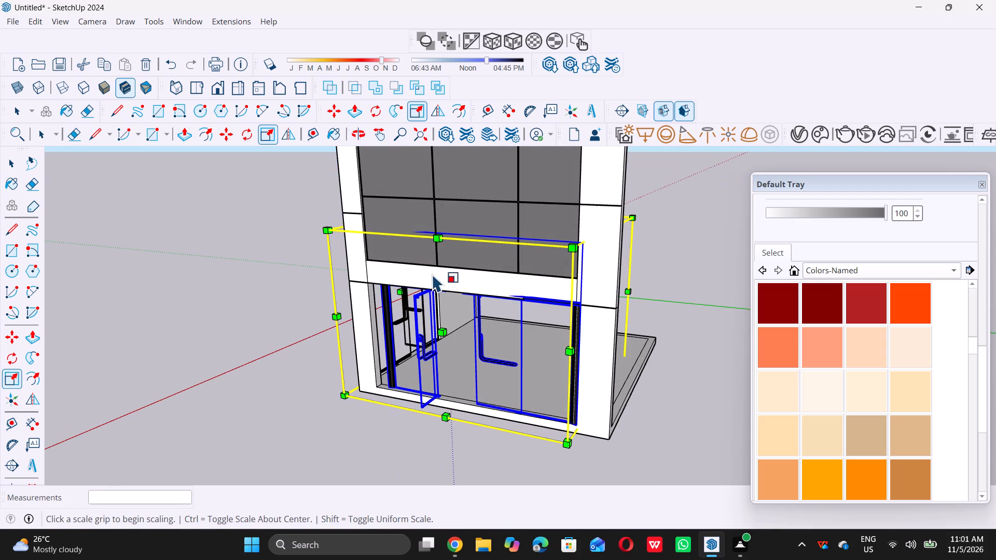
pyautogui.moveTo(516, 249); pyautogui.dragTo(440, 261, button='middle')
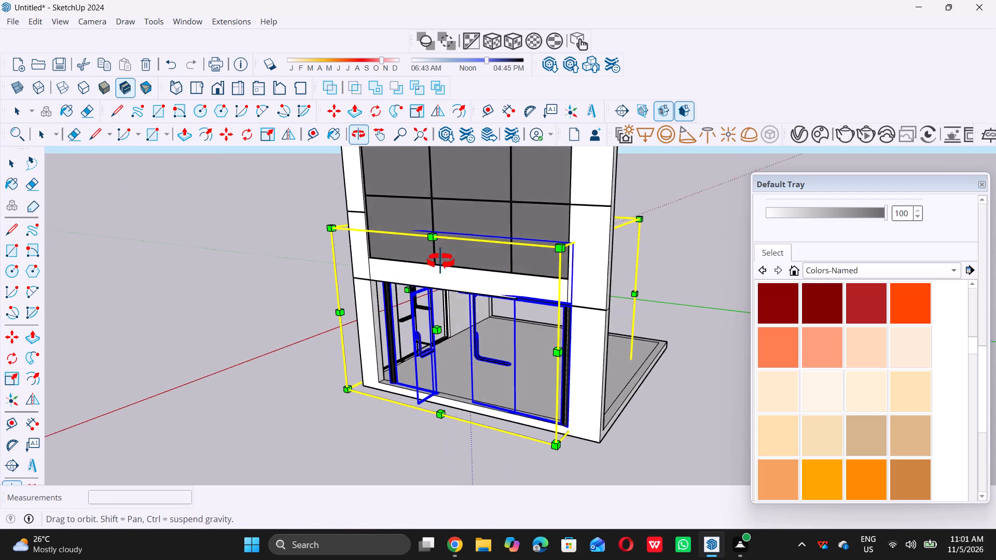
pyautogui.moveTo(440, 261); pyautogui.dragTo(384, 230, button='middle')
pyautogui.middleClick(384, 230)
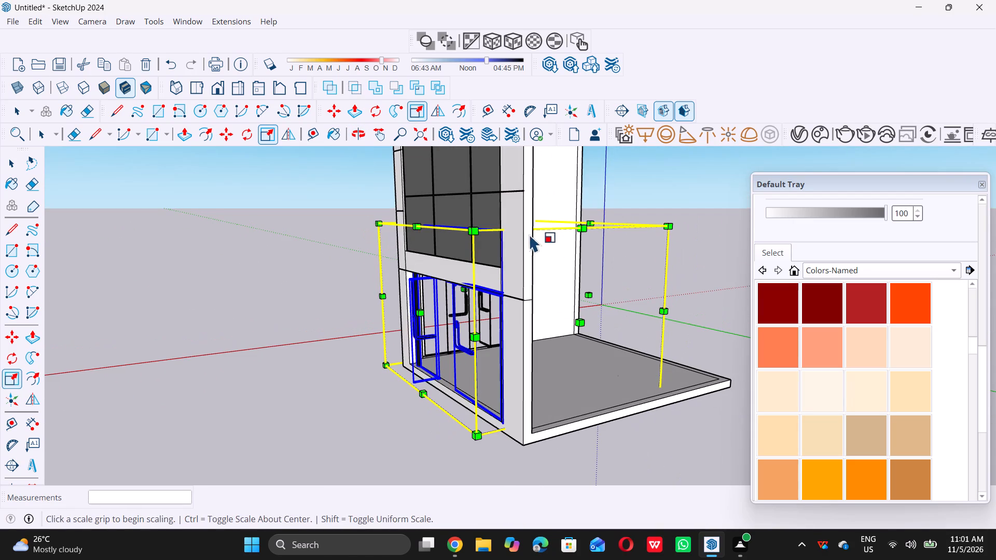
pyautogui.moveTo(522, 233); pyautogui.dragTo(503, 233, button='middle')
pyautogui.middleClick(503, 233)
pyautogui.middleClick(503, 233)
pyautogui.scroll(-4, 490, 269)
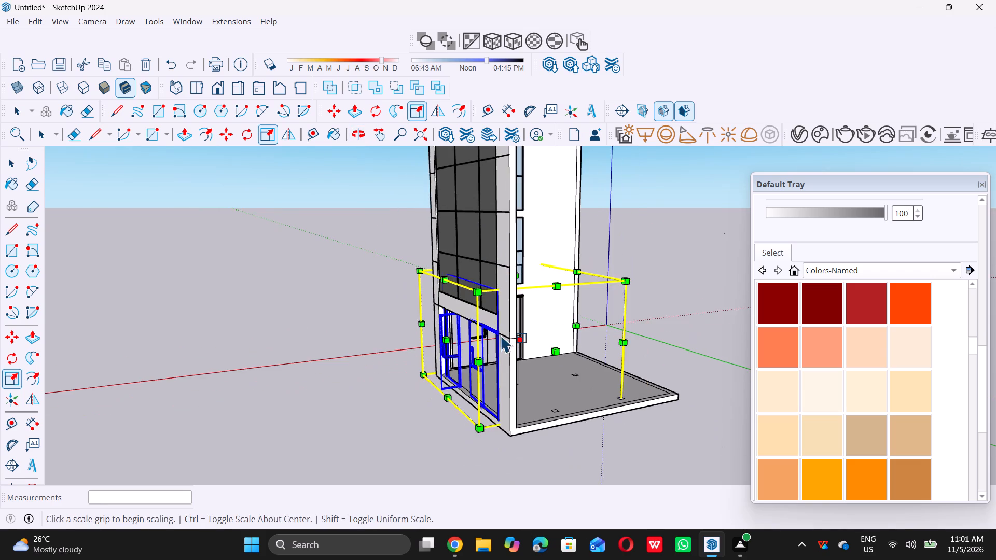
pyautogui.scroll(6, 501, 346)
pyautogui.moveTo(479, 274); pyautogui.dragTo(445, 256, button='middle')
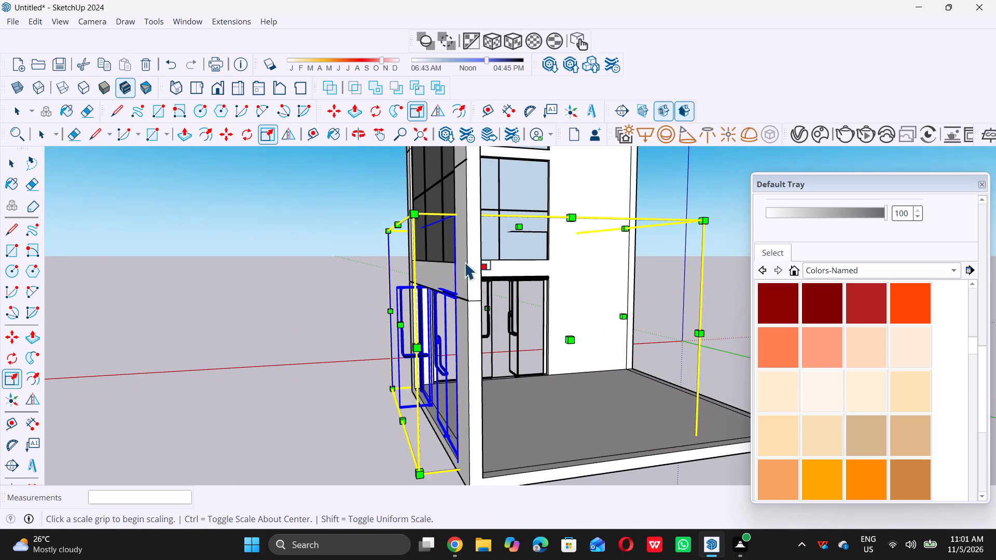
pyautogui.doubleClick(518, 230)
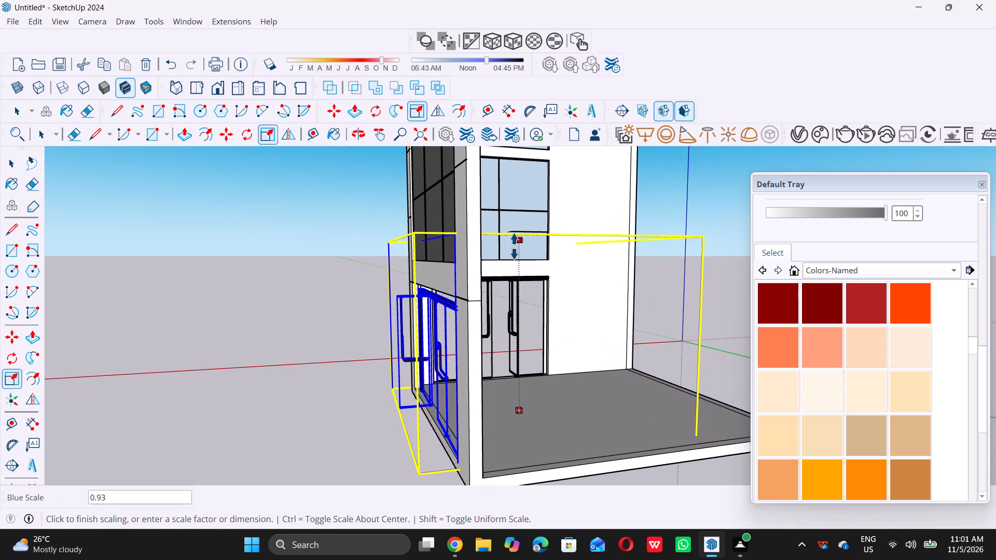
pyautogui.click(511, 255)
# Scale the door copy's height along the blue axis by 1.15, raising its top to the opening's lintel.
pyautogui.moveTo(425, 349); pyautogui.dragTo(461, 353, button='middle')
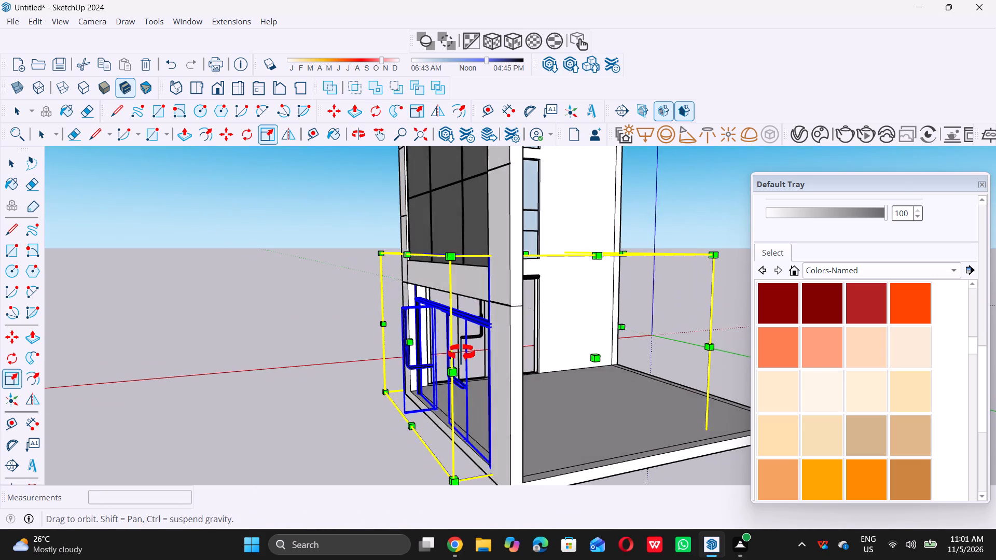
pyautogui.moveTo(461, 353); pyautogui.dragTo(444, 355, button='middle')
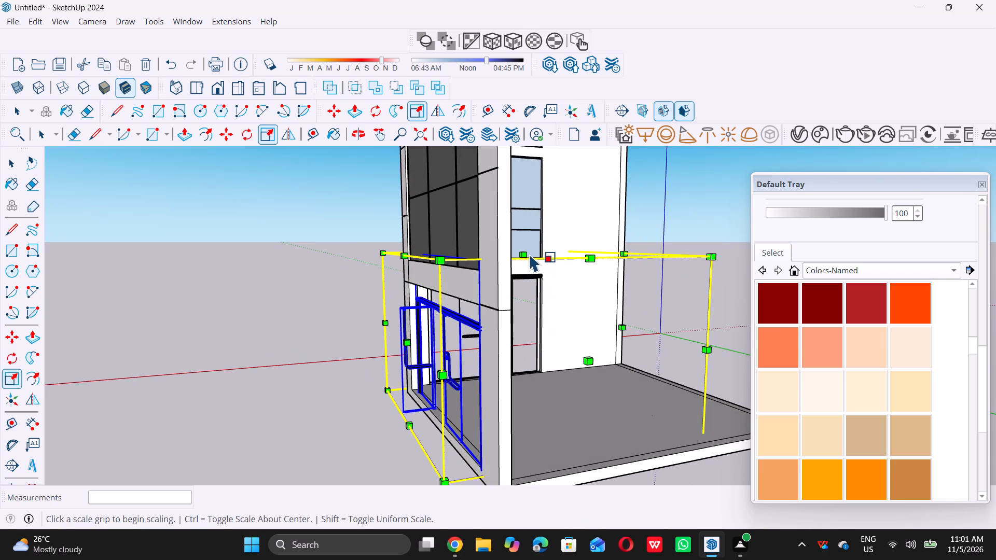
pyautogui.doubleClick(525, 253)
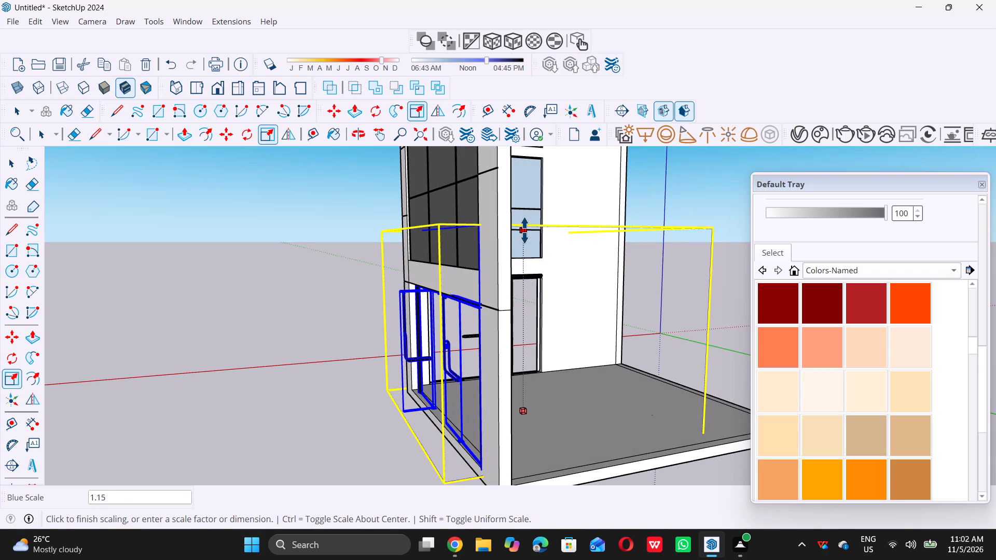
pyautogui.doubleClick(524, 230)
# Move the door copy about 1' 1 1/2" by its corner post's base endpoint to the side opening's near sill corner, and deselect it.
pyautogui.moveTo(345, 345); pyautogui.dragTo(477, 365, button='middle')
pyautogui.middleClick(477, 365)
pyautogui.middleClick(477, 365)
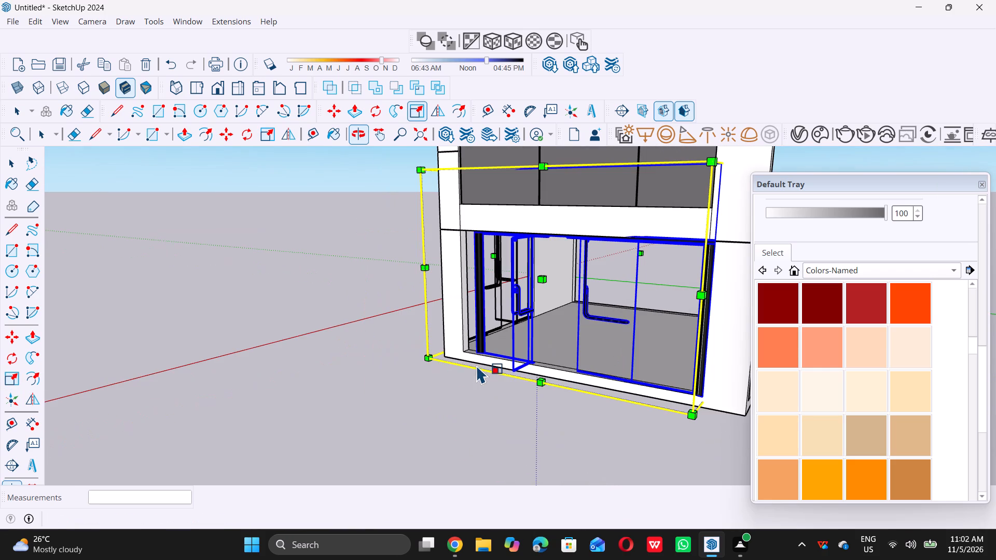
pyautogui.scroll(7, 641, 365)
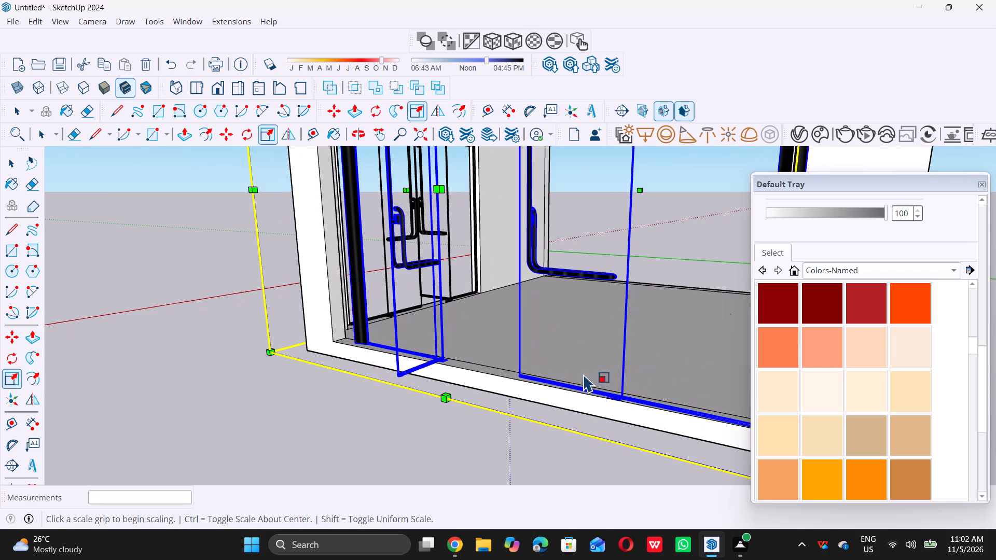
pyautogui.press('space')
pyautogui.scroll(-2, 229, 322)
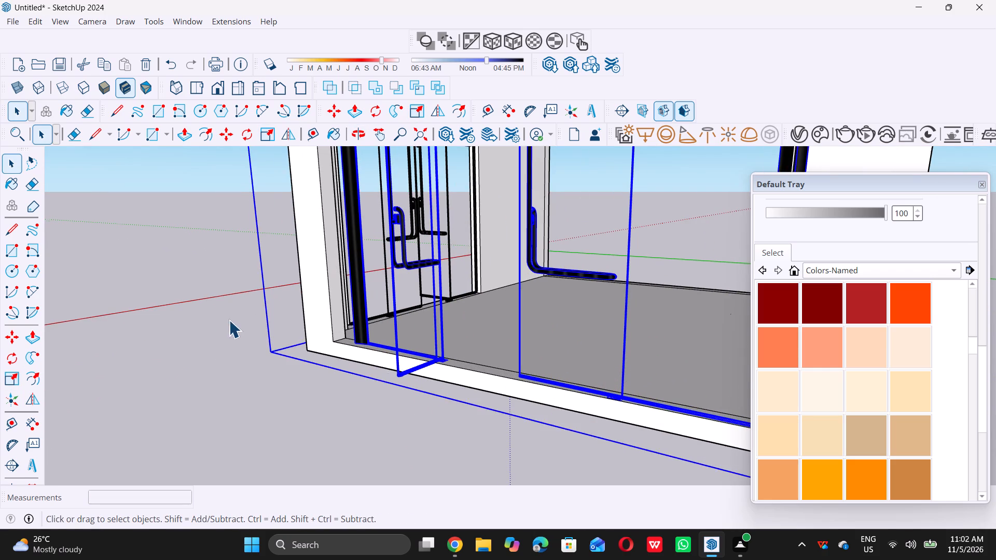
pyautogui.scroll(-7, 229, 320)
pyautogui.moveTo(238, 339); pyautogui.dragTo(400, 355, button='middle')
pyautogui.scroll(8, 308, 401)
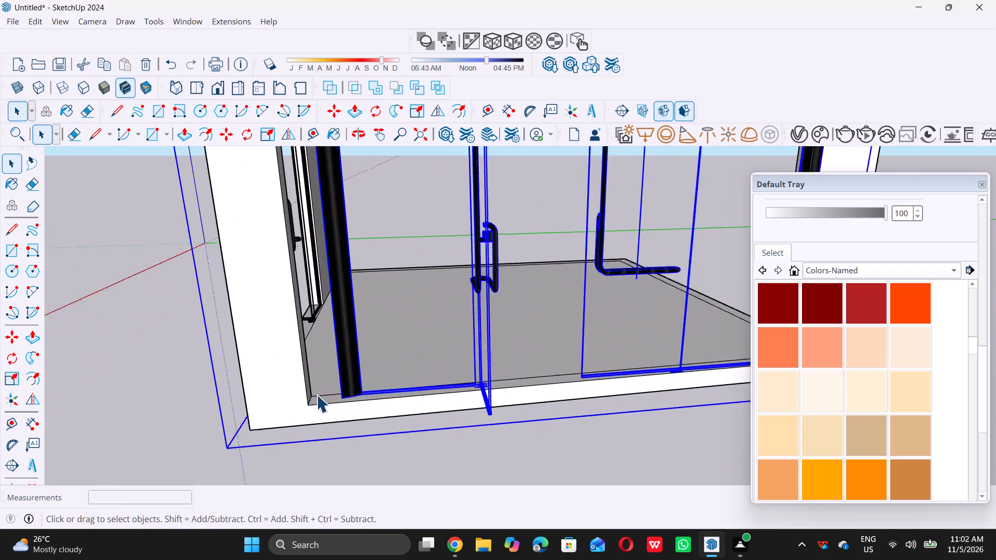
pyautogui.scroll(14, 331, 399)
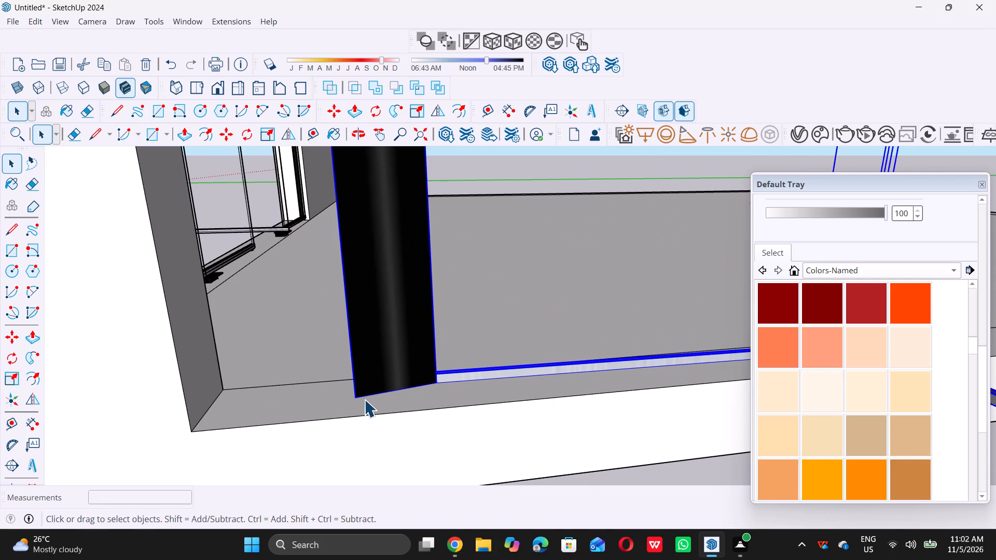
pyautogui.press('m')
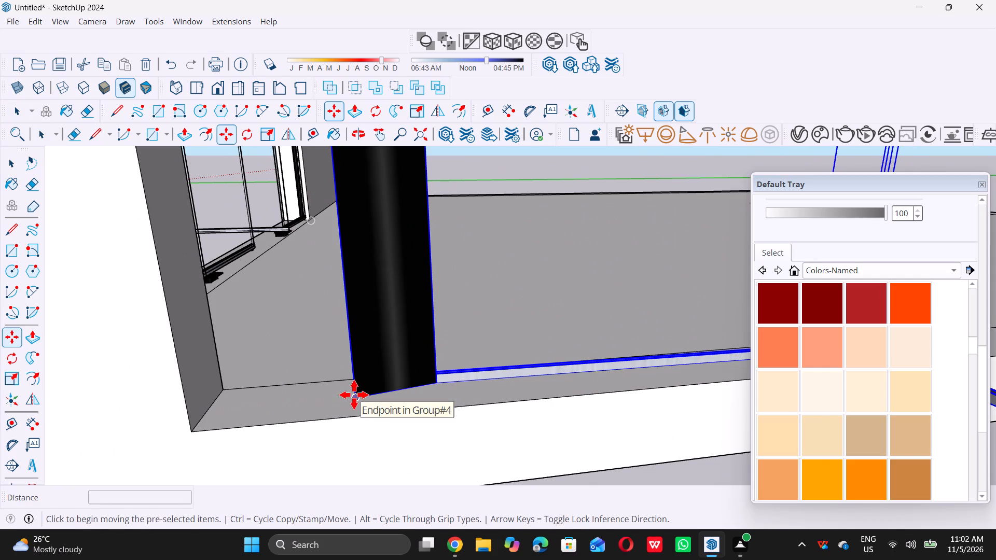
pyautogui.click(355, 393)
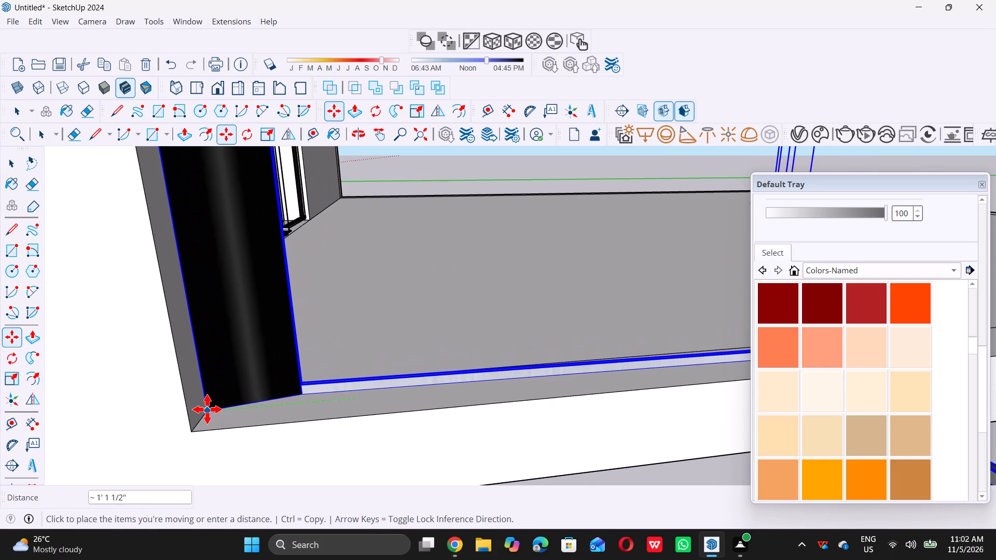
pyautogui.scroll(6, 208, 402)
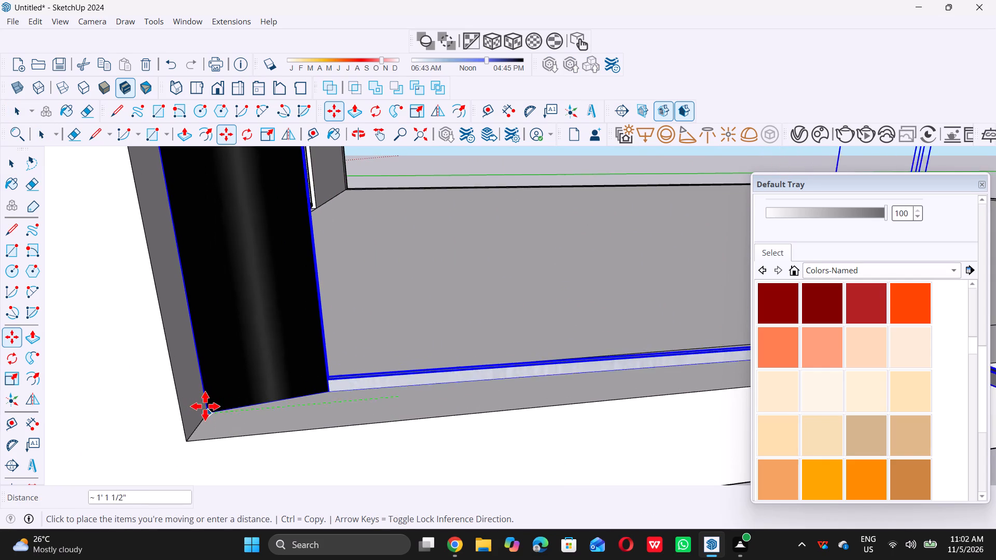
pyautogui.scroll(3, 205, 406)
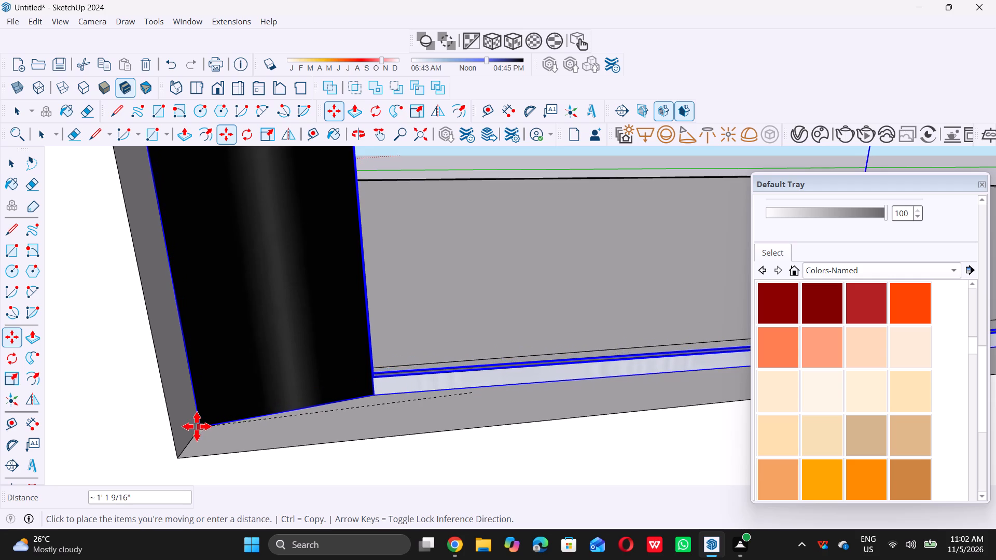
pyautogui.doubleClick(211, 409)
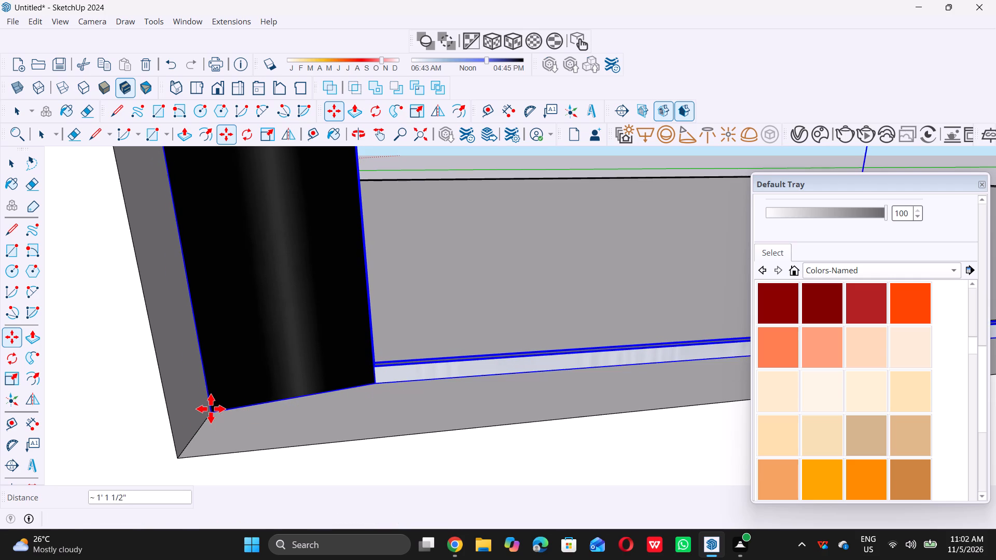
pyautogui.scroll(-17, 209, 414)
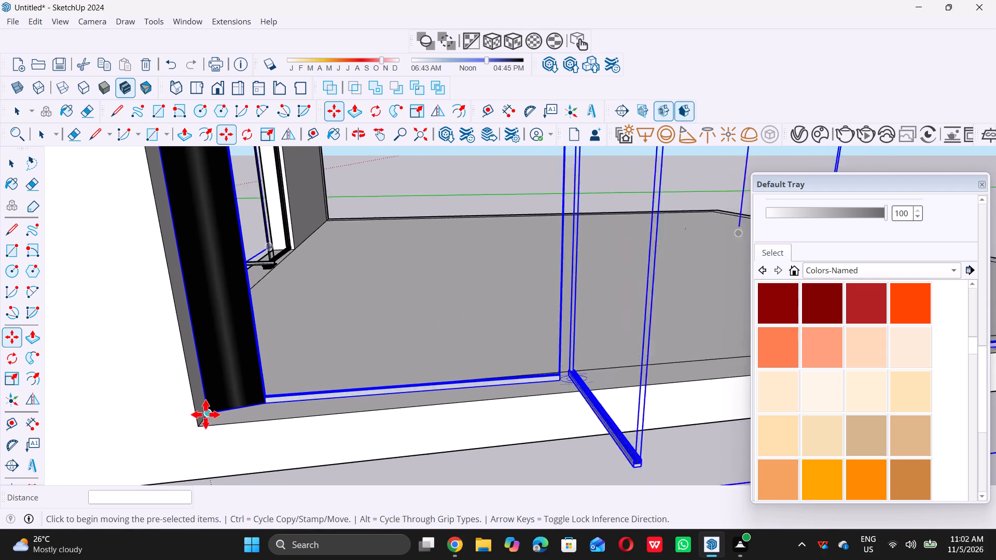
pyautogui.scroll(-17, 205, 414)
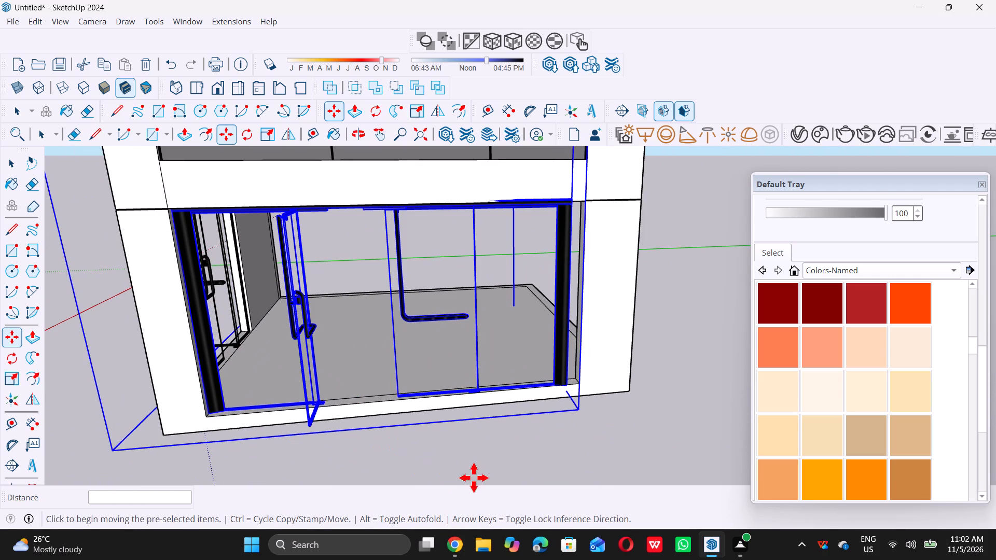
pyautogui.press('space')
pyautogui.press('space')
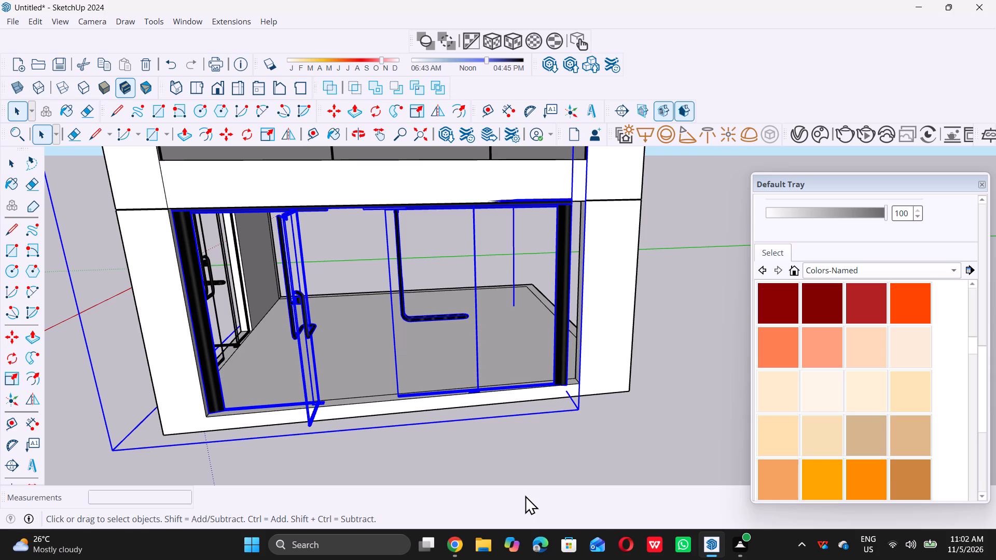
pyautogui.tripleClick(541, 451)
pyautogui.click(542, 451)
# Examine how the door copy fits the side opening at the lintel, the sill and the far column.
pyautogui.scroll(-1, 547, 466)
pyautogui.moveTo(547, 463); pyautogui.dragTo(543, 448, button='middle')
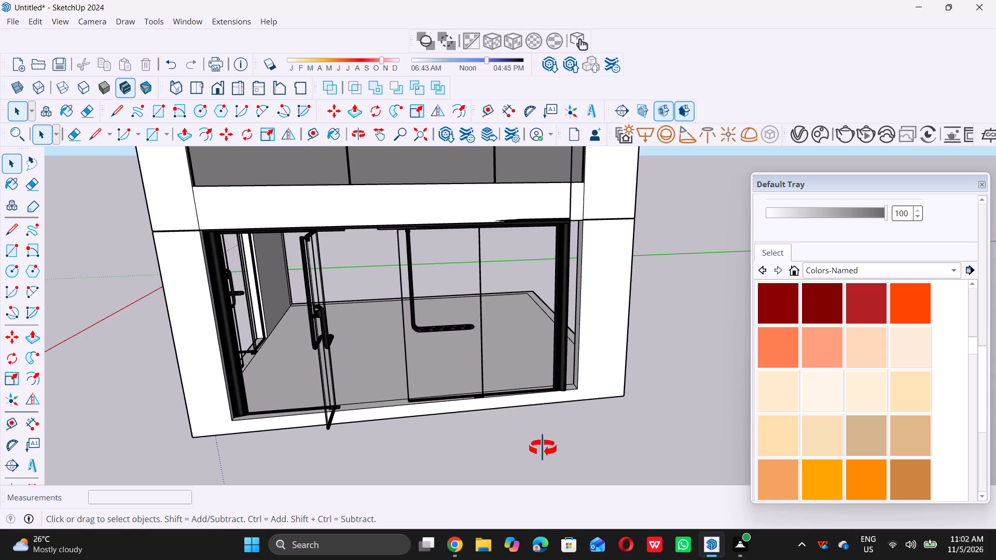
pyautogui.moveTo(543, 448); pyautogui.dragTo(511, 374, button='middle')
pyautogui.middleClick(464, 439)
pyautogui.middleClick(462, 441)
pyautogui.scroll(-1, 459, 445)
pyautogui.moveTo(452, 452); pyautogui.dragTo(438, 469, button='middle')
pyautogui.scroll(-3, 475, 425)
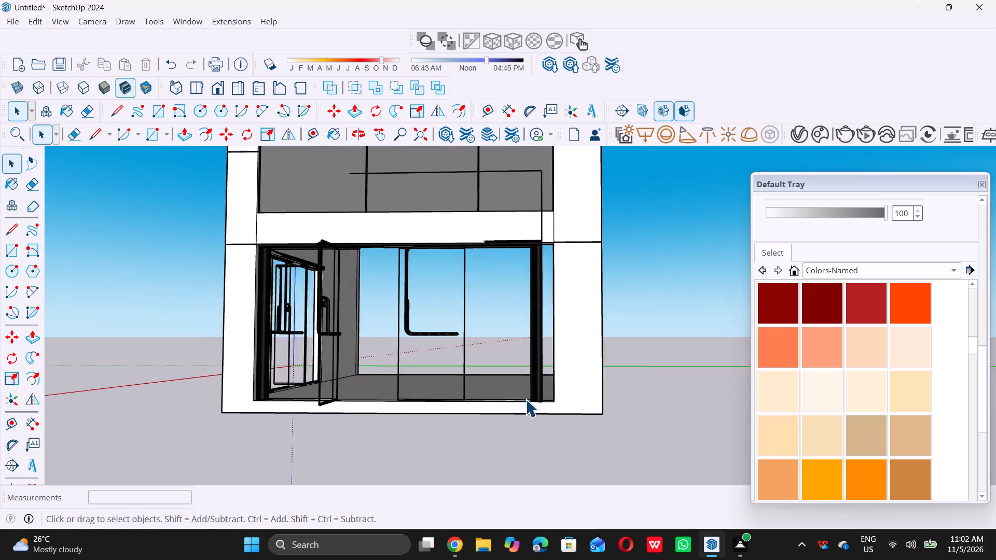
pyautogui.scroll(-2, 525, 399)
pyautogui.moveTo(516, 410); pyautogui.dragTo(424, 461, button='middle')
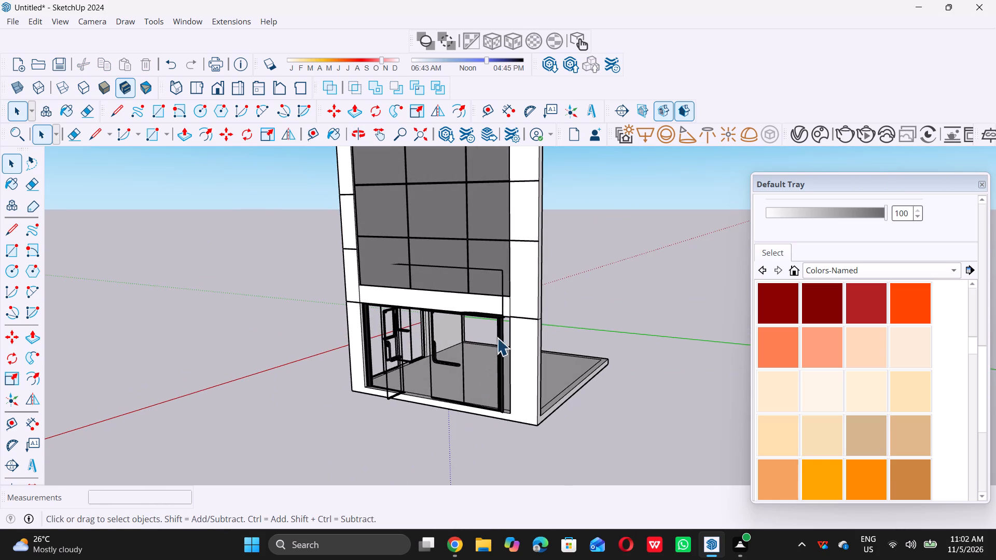
pyautogui.moveTo(505, 297); pyautogui.dragTo(491, 354, button='middle')
pyautogui.scroll(12, 500, 321)
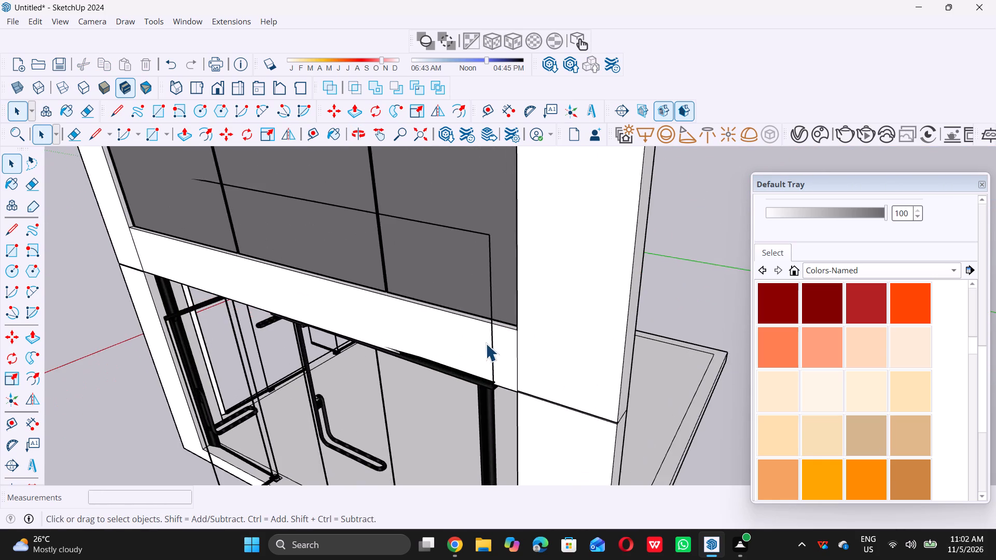
pyautogui.scroll(12, 494, 356)
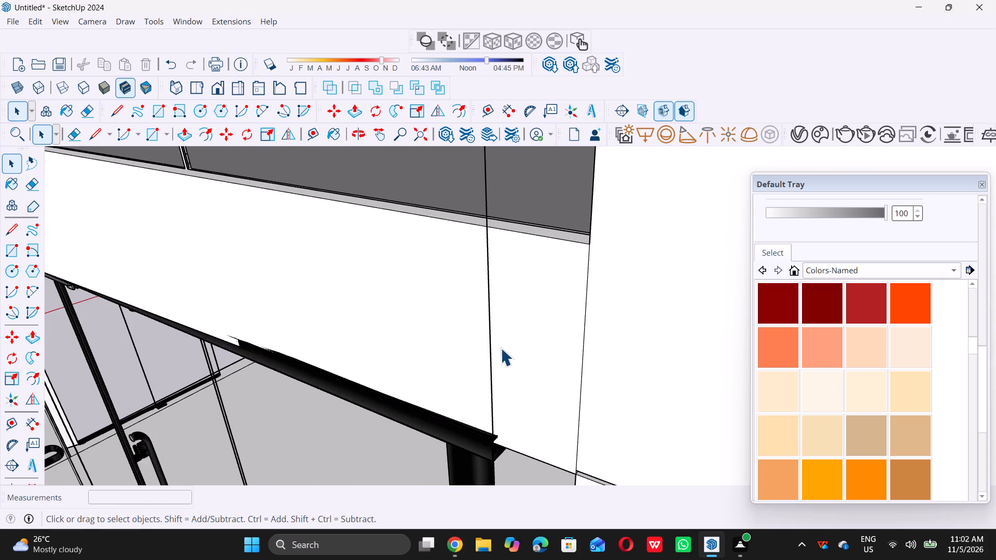
pyautogui.scroll(-19, 503, 344)
pyautogui.moveTo(526, 387); pyautogui.dragTo(544, 338, button='middle')
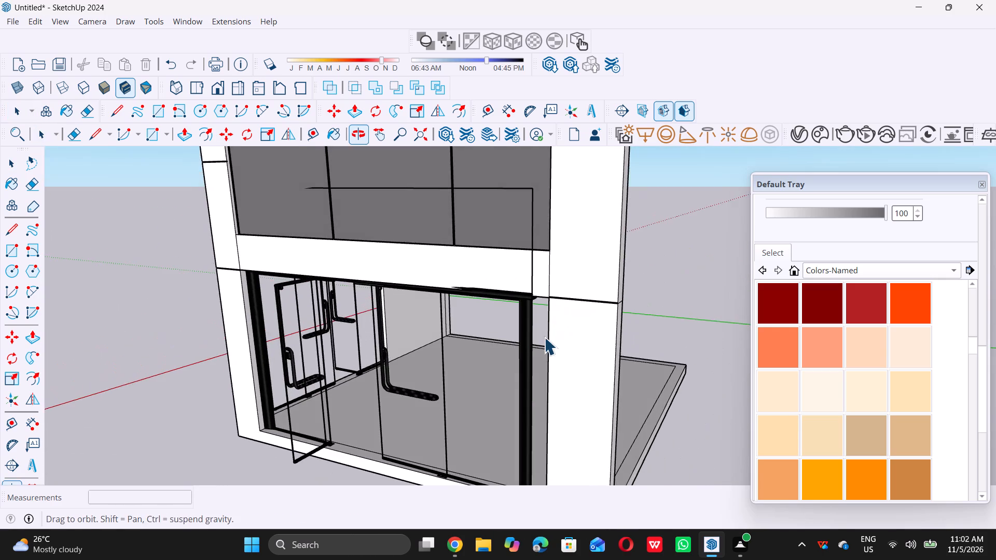
pyautogui.scroll(3, 537, 342)
pyautogui.scroll(-5, 533, 344)
pyautogui.moveTo(548, 369); pyautogui.dragTo(557, 343, button='middle')
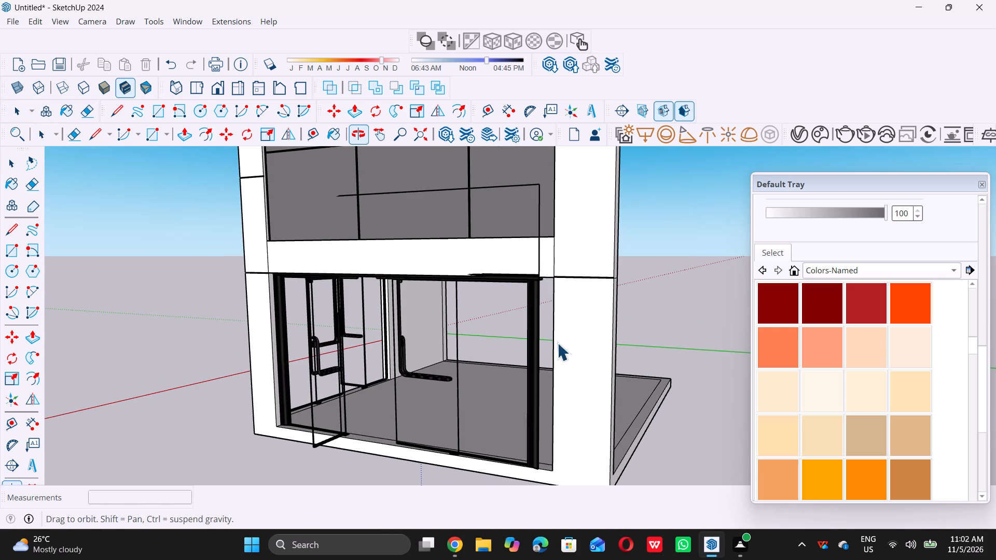
pyautogui.scroll(2, 539, 353)
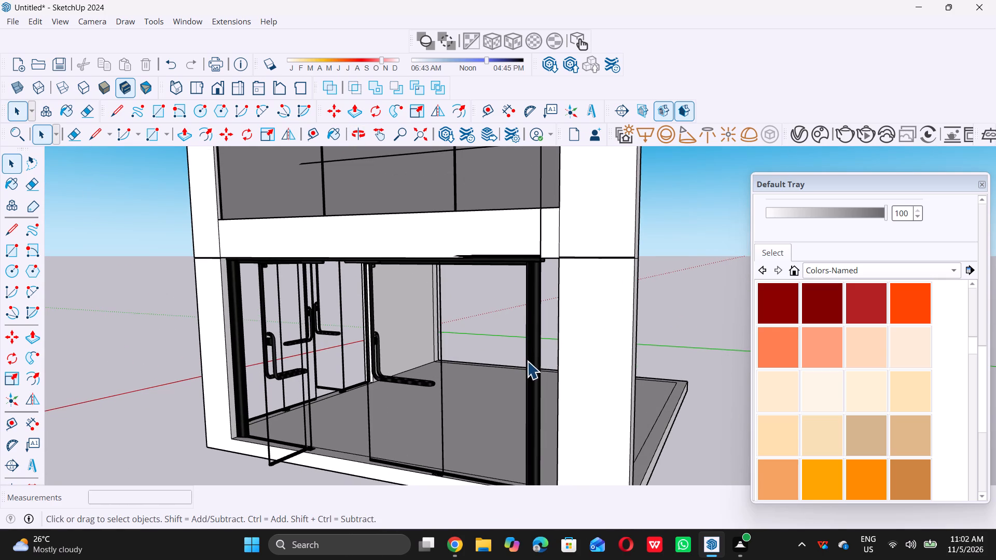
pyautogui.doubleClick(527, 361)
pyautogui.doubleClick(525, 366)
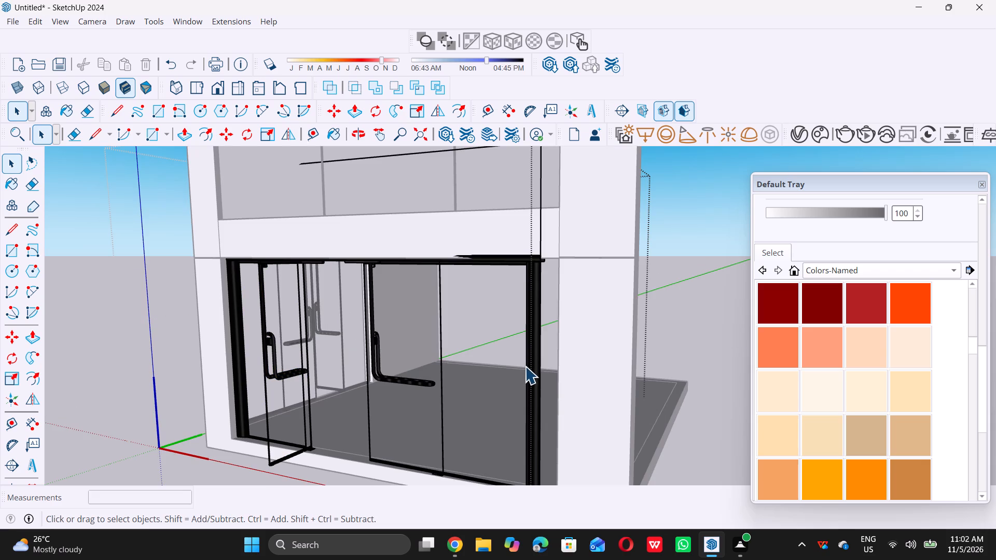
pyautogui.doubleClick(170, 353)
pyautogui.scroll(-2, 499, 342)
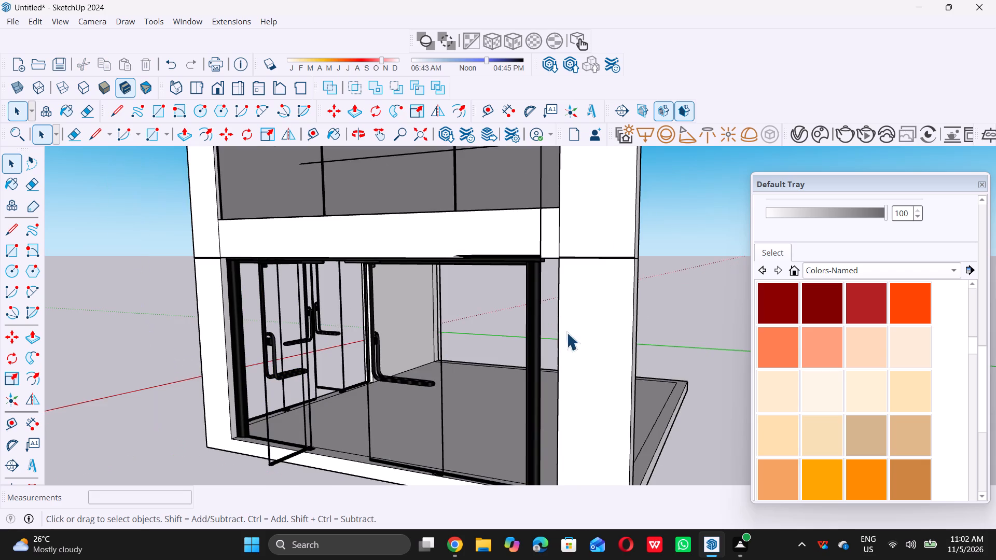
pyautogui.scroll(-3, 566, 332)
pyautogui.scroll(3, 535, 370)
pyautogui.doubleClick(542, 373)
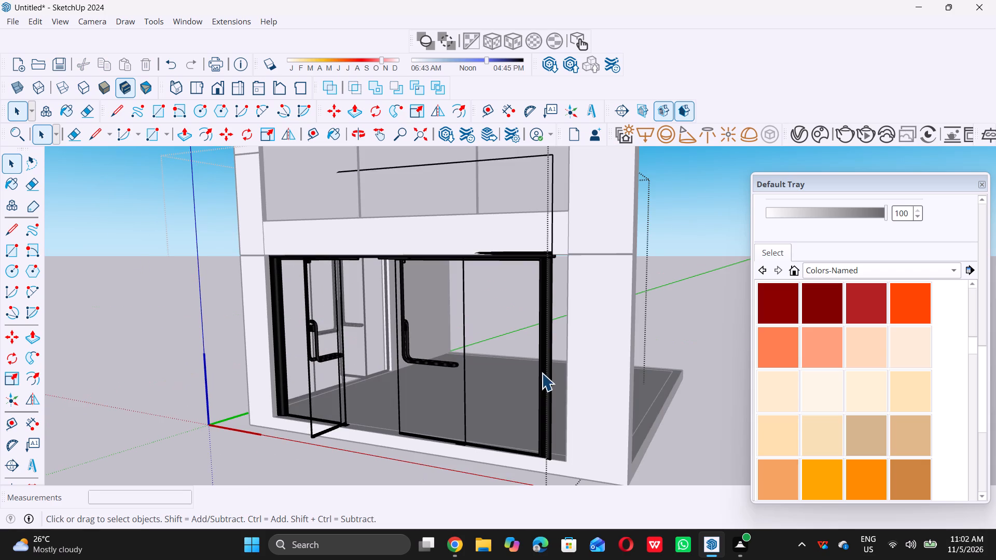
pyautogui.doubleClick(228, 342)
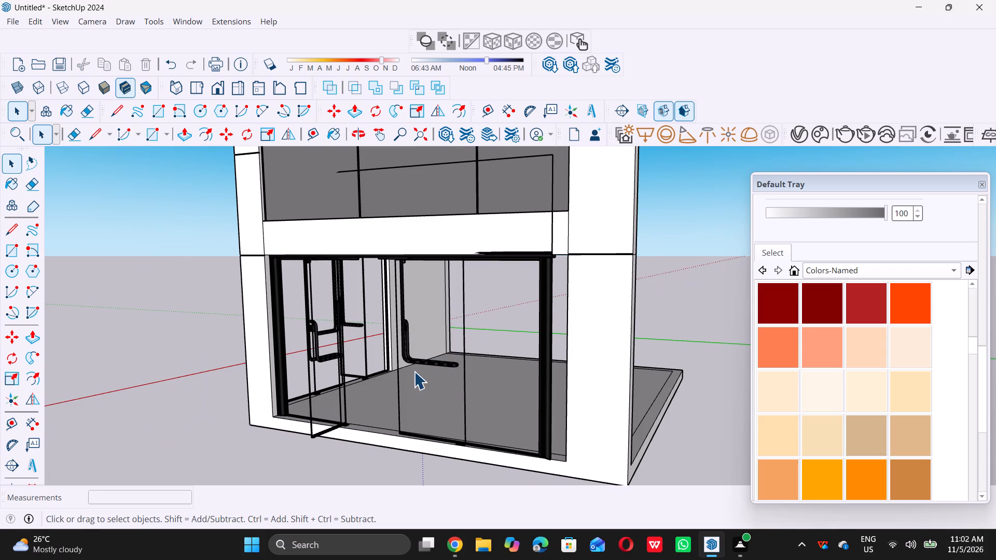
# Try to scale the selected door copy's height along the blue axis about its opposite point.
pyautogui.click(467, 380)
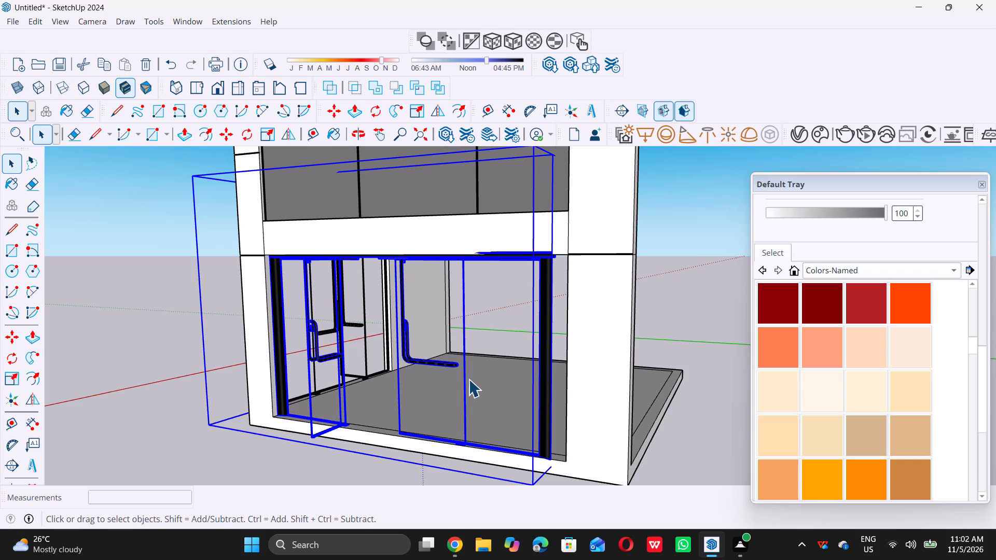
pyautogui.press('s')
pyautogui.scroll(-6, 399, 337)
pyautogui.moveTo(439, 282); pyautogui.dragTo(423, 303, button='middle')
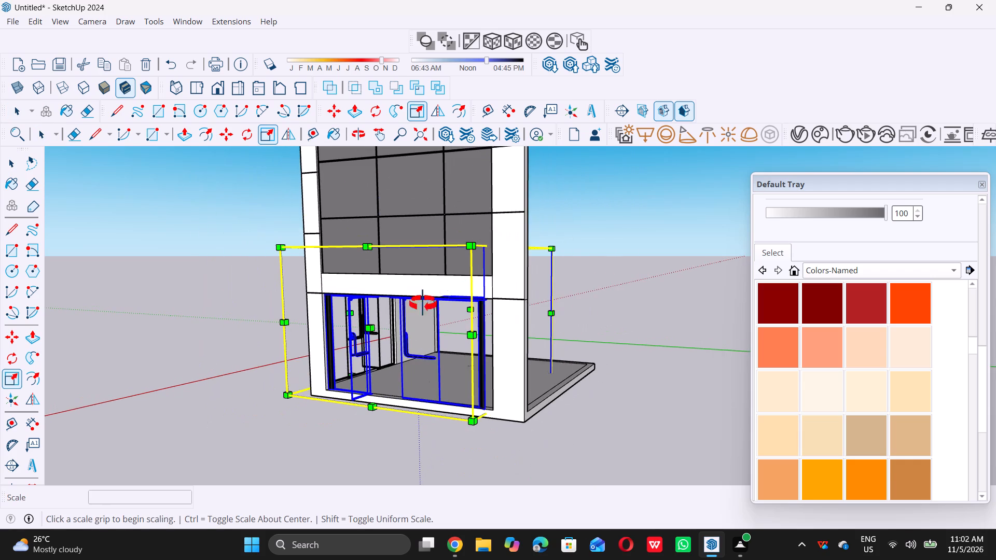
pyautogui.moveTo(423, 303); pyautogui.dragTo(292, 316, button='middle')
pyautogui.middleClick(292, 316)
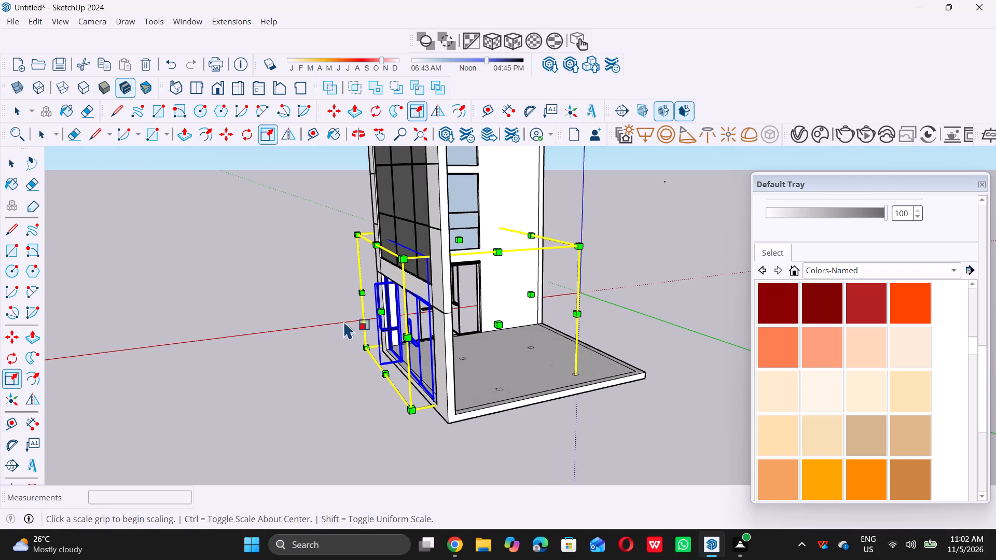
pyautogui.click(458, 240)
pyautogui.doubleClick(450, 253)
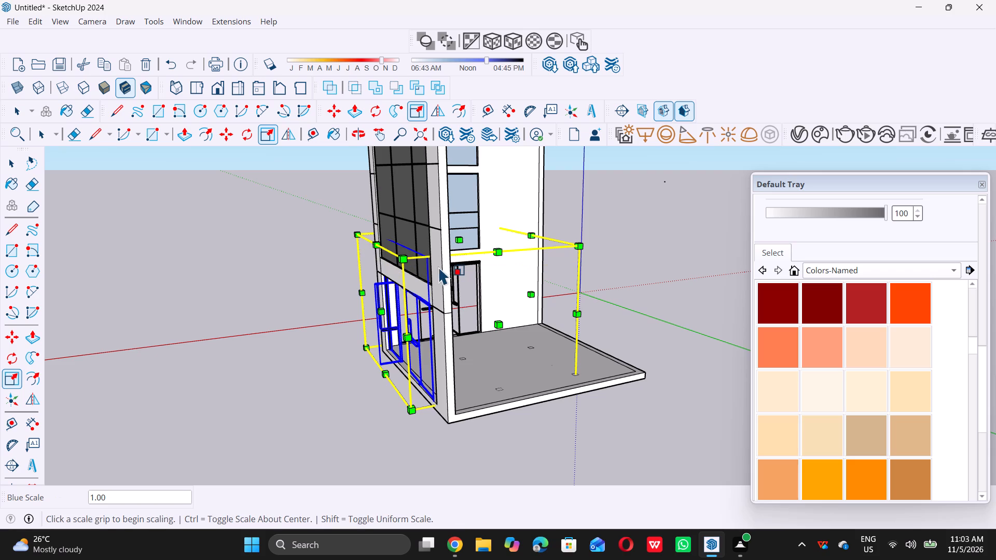
# Examine the door copy's fit in the side opening, especially at the far post's base and sill.
pyautogui.scroll(7, 422, 283)
pyautogui.moveTo(413, 301); pyautogui.dragTo(486, 258, button='middle')
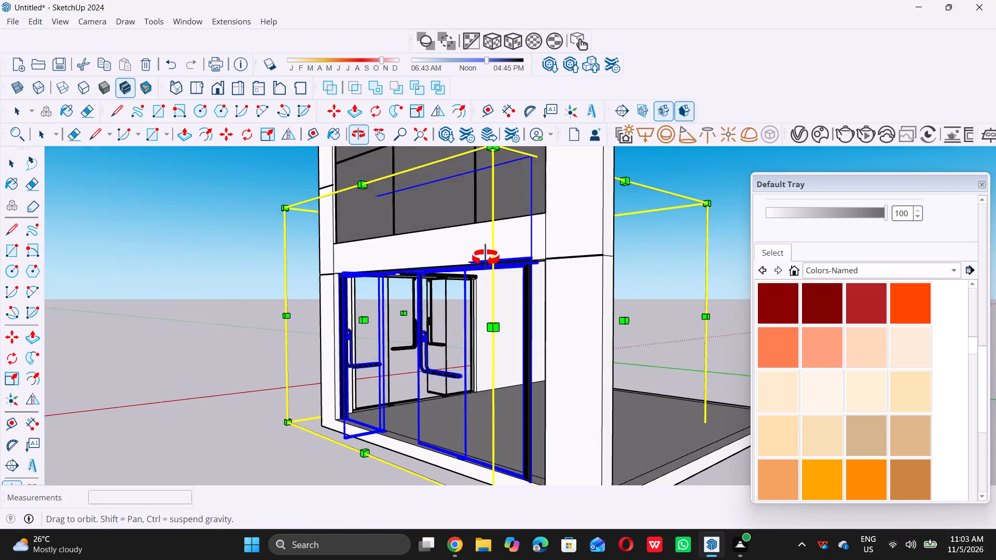
pyautogui.moveTo(486, 258); pyautogui.dragTo(505, 274, button='middle')
pyautogui.scroll(-10, 505, 276)
pyautogui.moveTo(470, 325); pyautogui.dragTo(601, 355, button='middle')
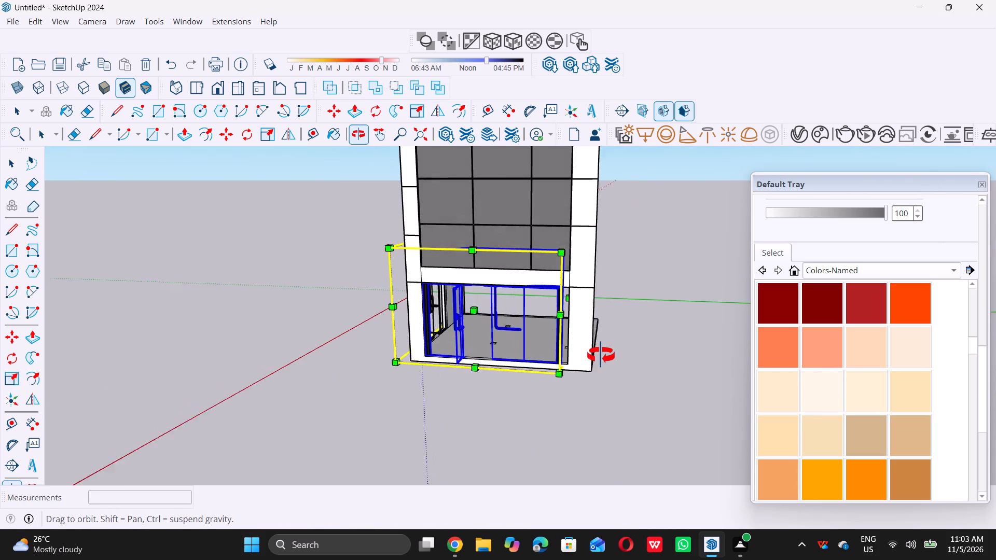
pyautogui.moveTo(601, 355); pyautogui.dragTo(616, 329, button='middle')
pyautogui.middleClick(616, 328)
pyautogui.scroll(5, 574, 342)
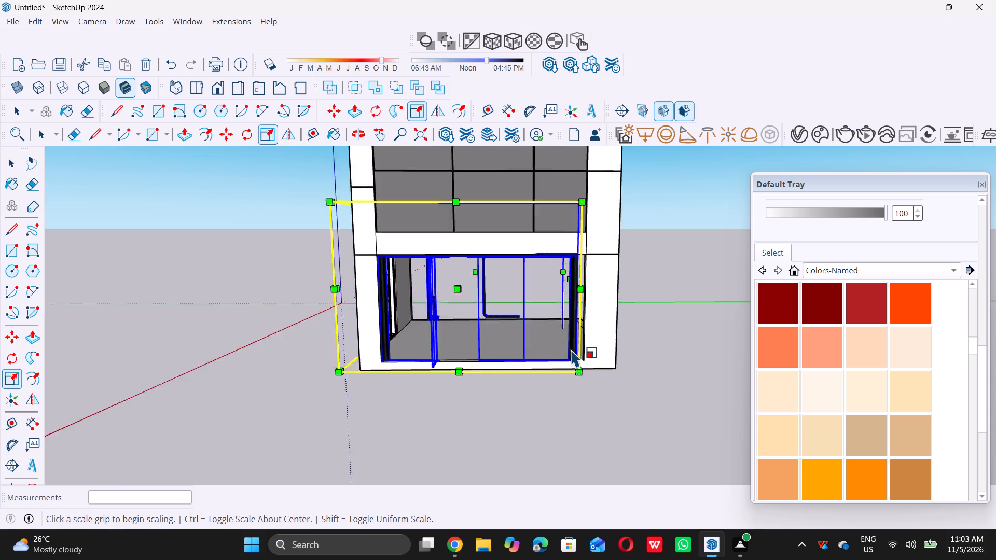
pyautogui.scroll(20, 571, 349)
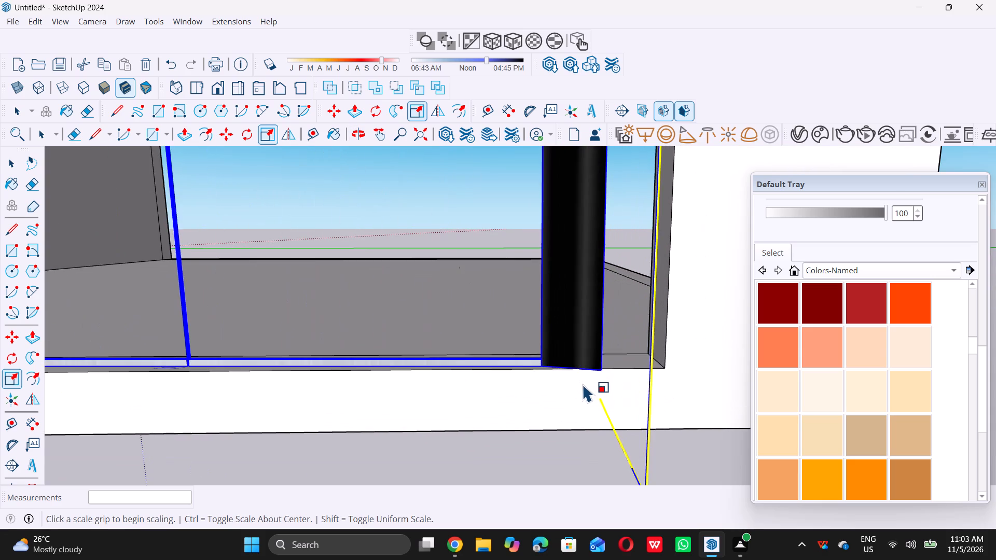
pyautogui.scroll(-13, 583, 384)
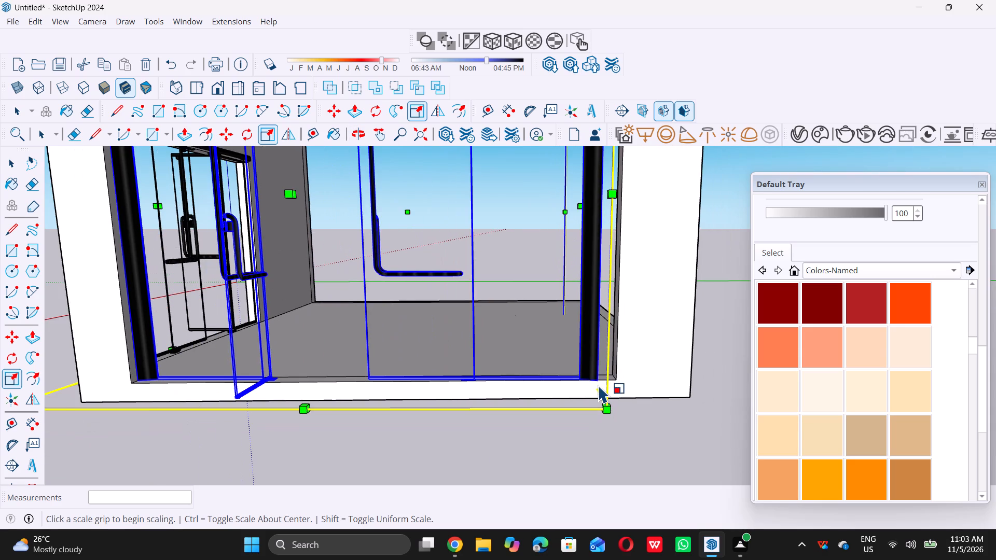
pyautogui.scroll(-6, 599, 385)
pyautogui.press('space')
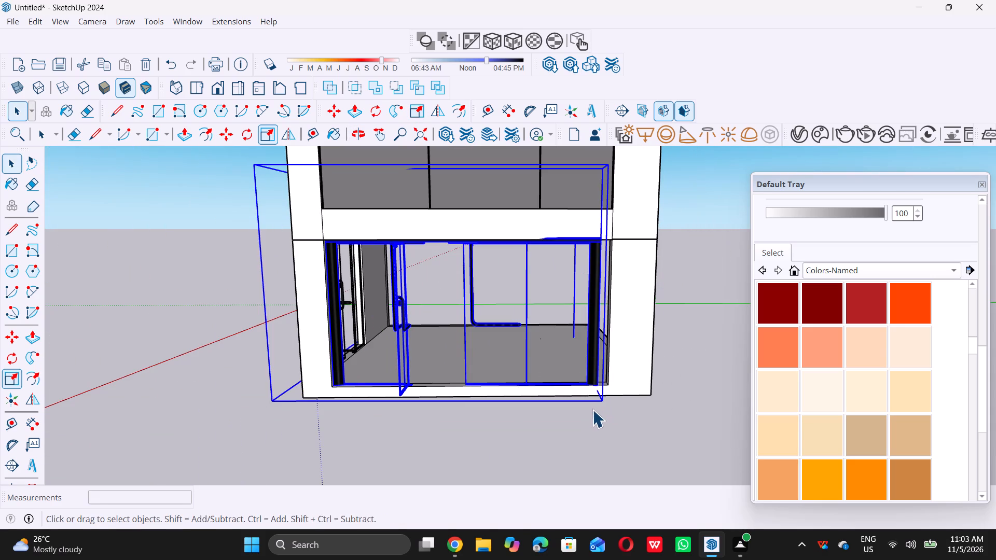
# Move the door copy by its near corner post's base endpoint onto the side opening's near sill corner.
pyautogui.press('m')
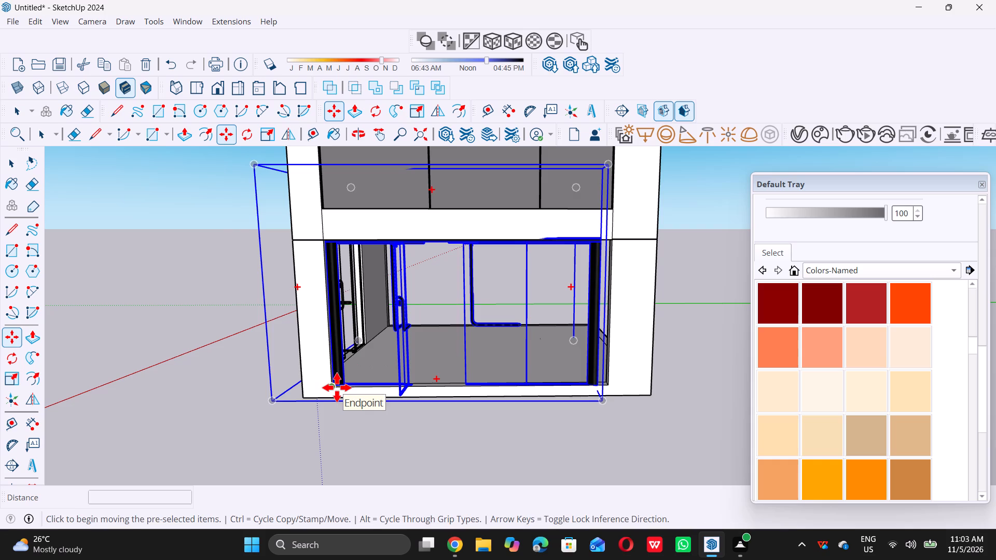
pyautogui.doubleClick(337, 387)
pyautogui.scroll(-12, 322, 419)
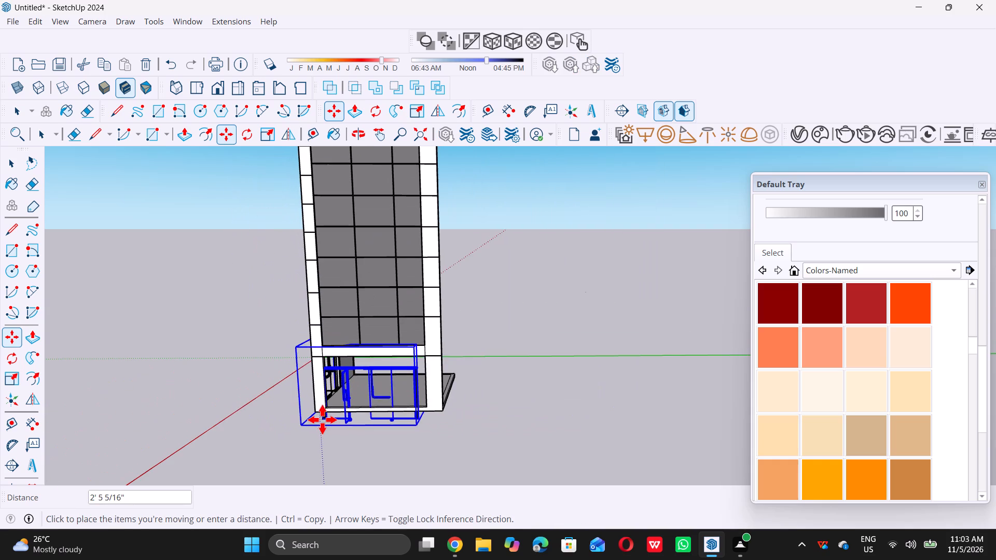
pyautogui.scroll(11, 335, 408)
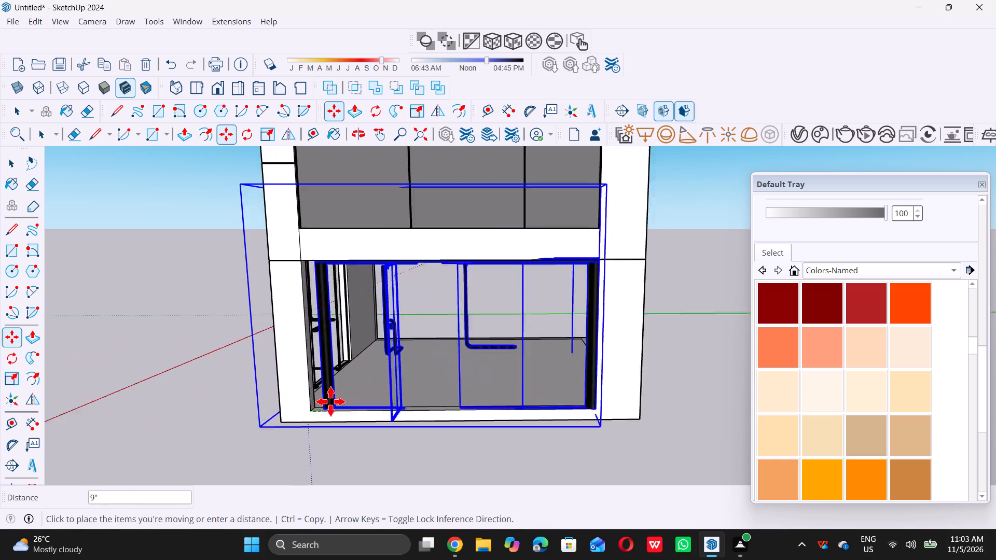
pyautogui.scroll(9, 330, 401)
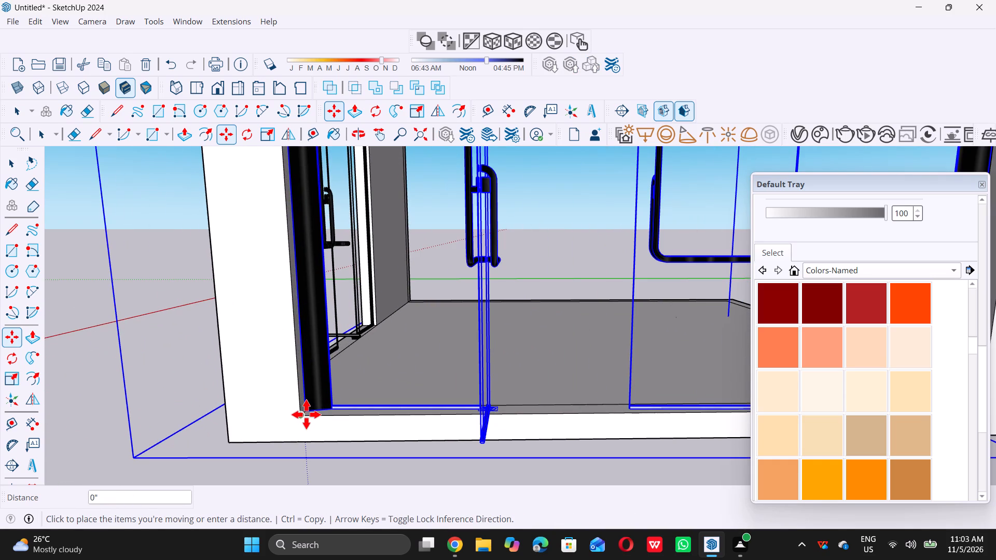
pyautogui.doubleClick(302, 412)
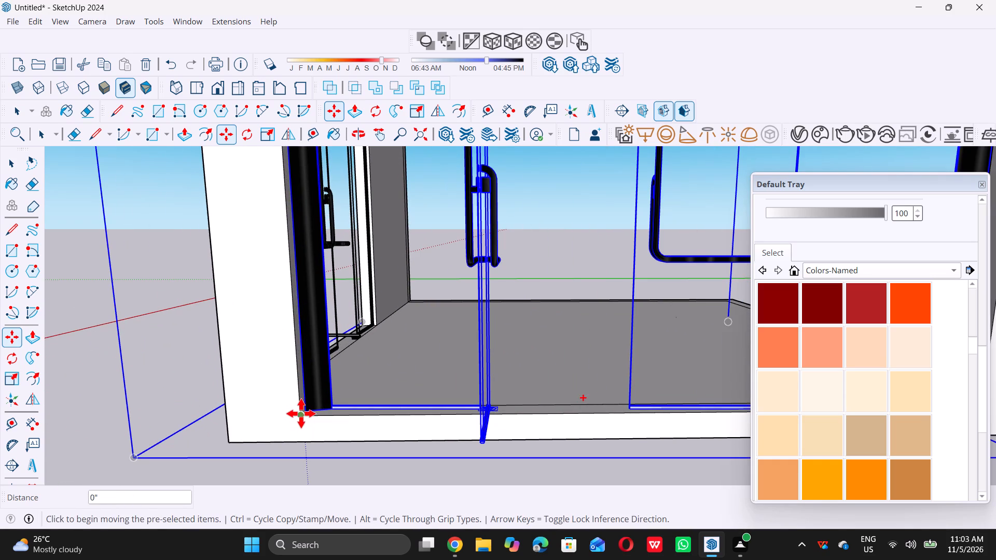
pyautogui.scroll(-9, 295, 417)
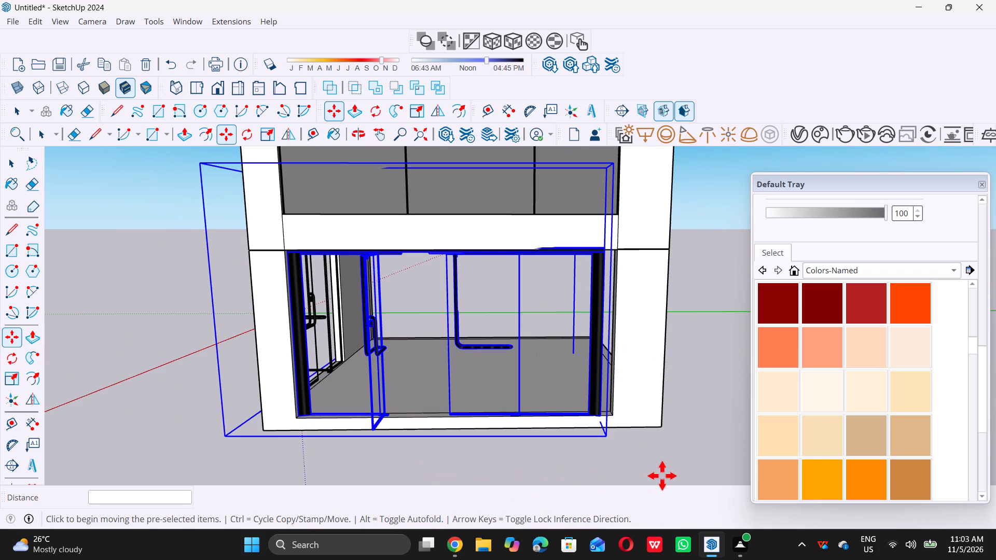
pyautogui.press('space')
# Stretch the door copy's width along the red axis by about 1.05 toward the opening's far column.
pyautogui.press('s')
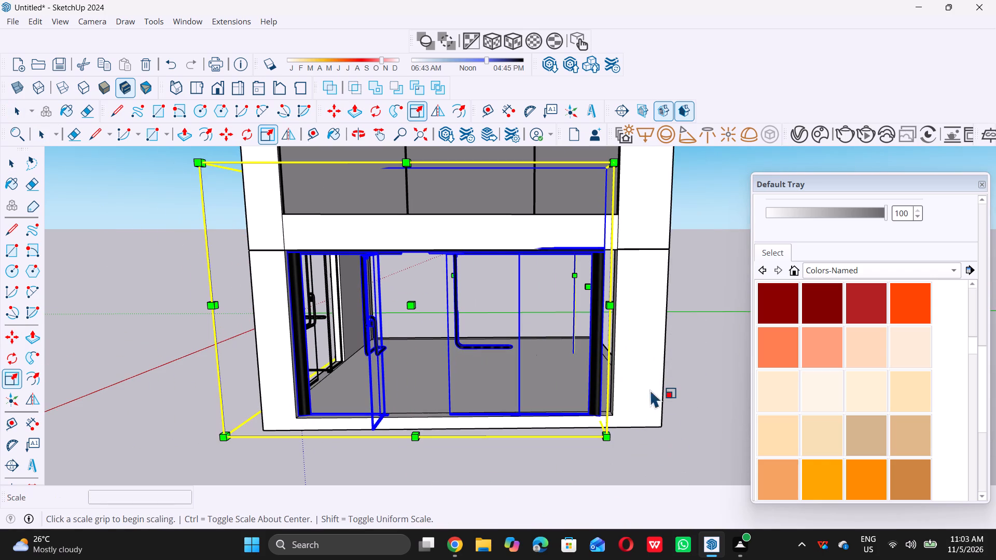
pyautogui.click(586, 287)
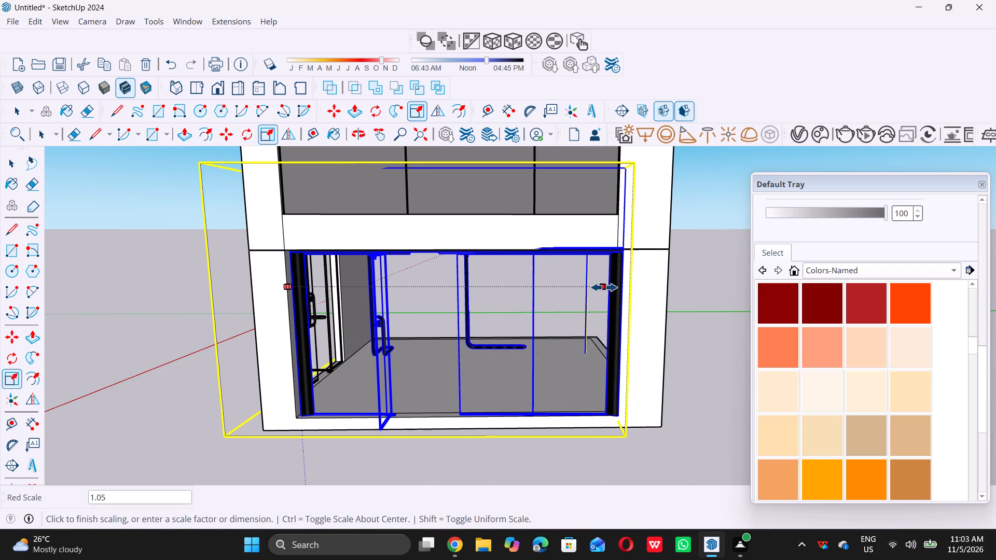
pyautogui.click(605, 287)
pyautogui.press('space')
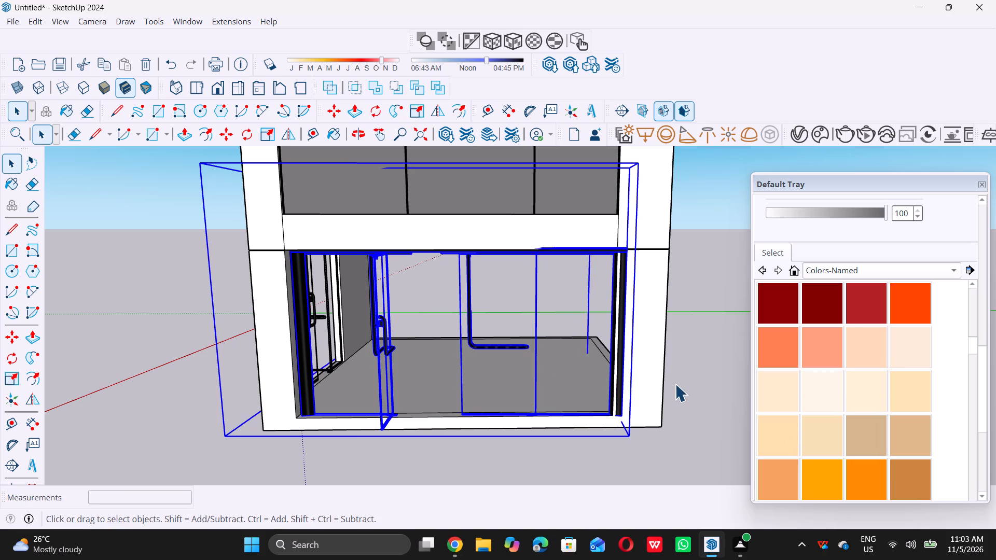
# Scale the door copy's width along the red axis by 0.99 to fit its far post to the column, and deselect it.
pyautogui.scroll(1, 649, 345)
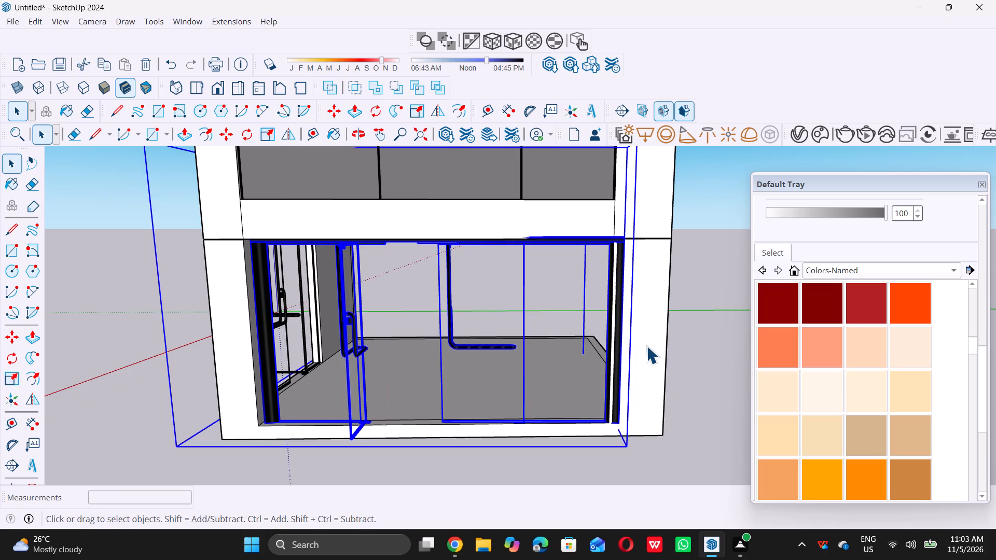
pyautogui.scroll(1, 646, 346)
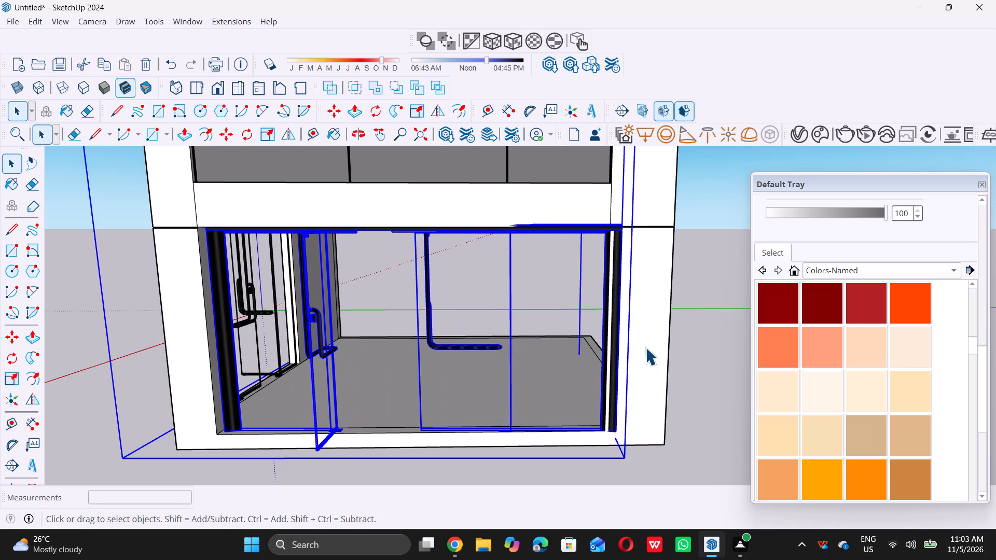
pyautogui.press('s')
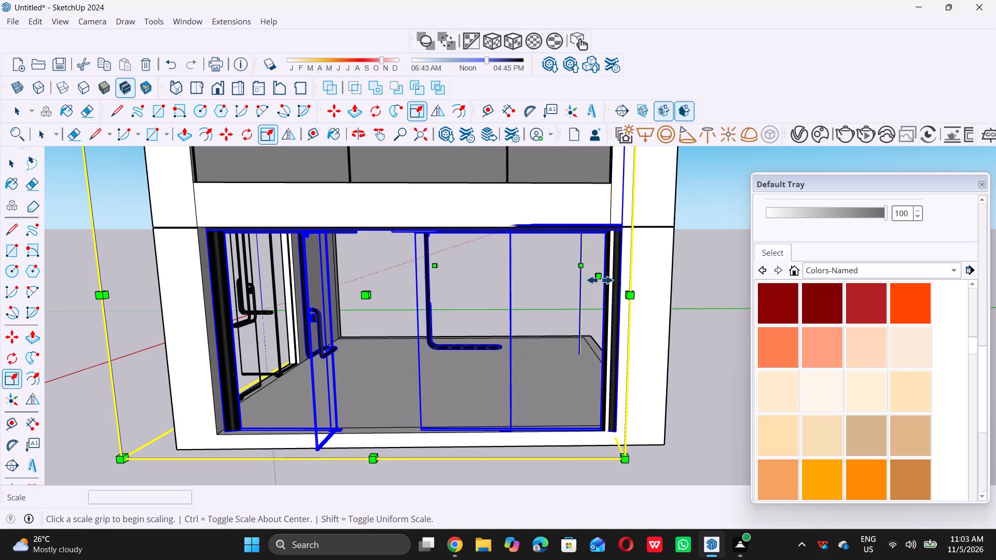
pyautogui.click(601, 276)
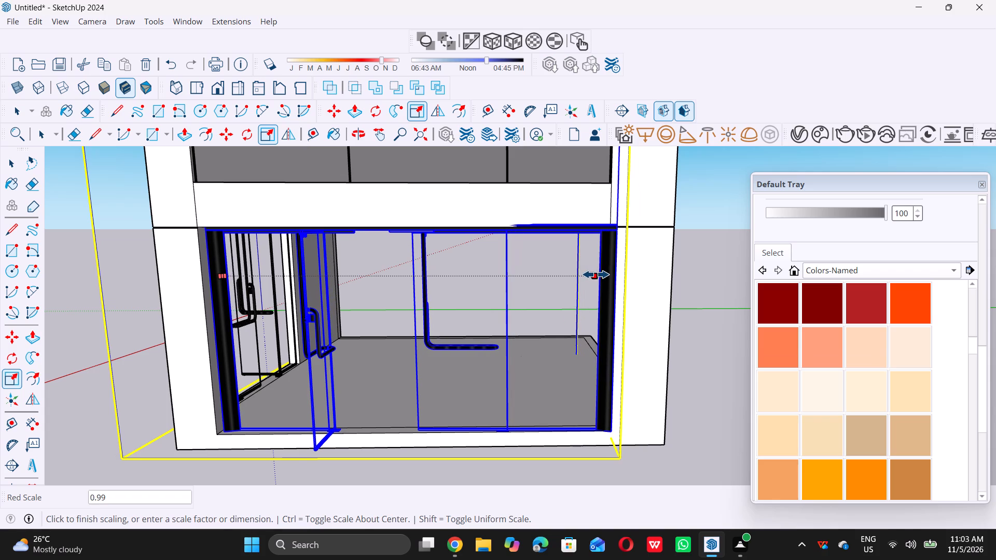
pyautogui.doubleClick(596, 274)
pyautogui.press('space')
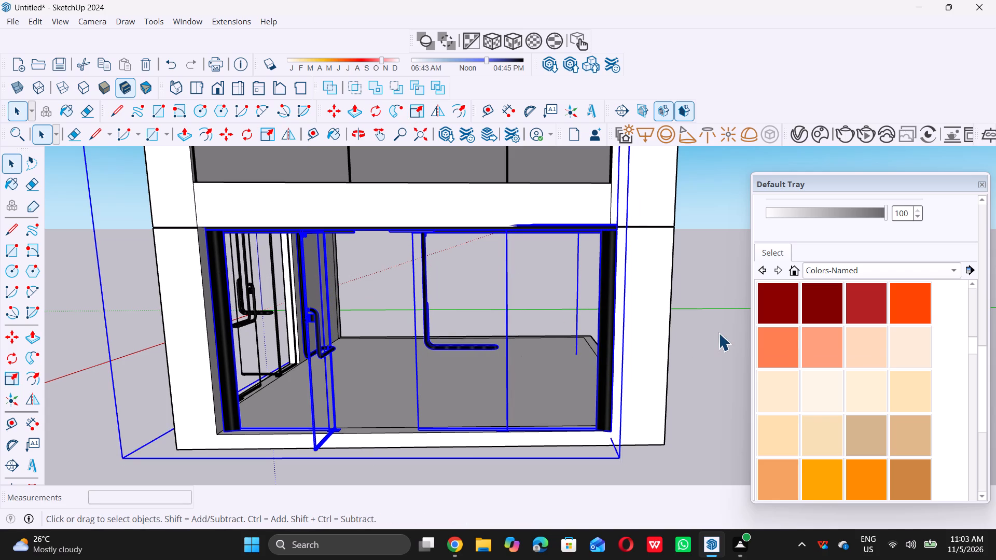
pyautogui.click(716, 333)
pyautogui.tripleClick(720, 332)
# Examine how the door copy's posts and lower edge sit on the side opening's sill and against the far column.
pyautogui.moveTo(684, 280); pyautogui.dragTo(578, 375, button='middle')
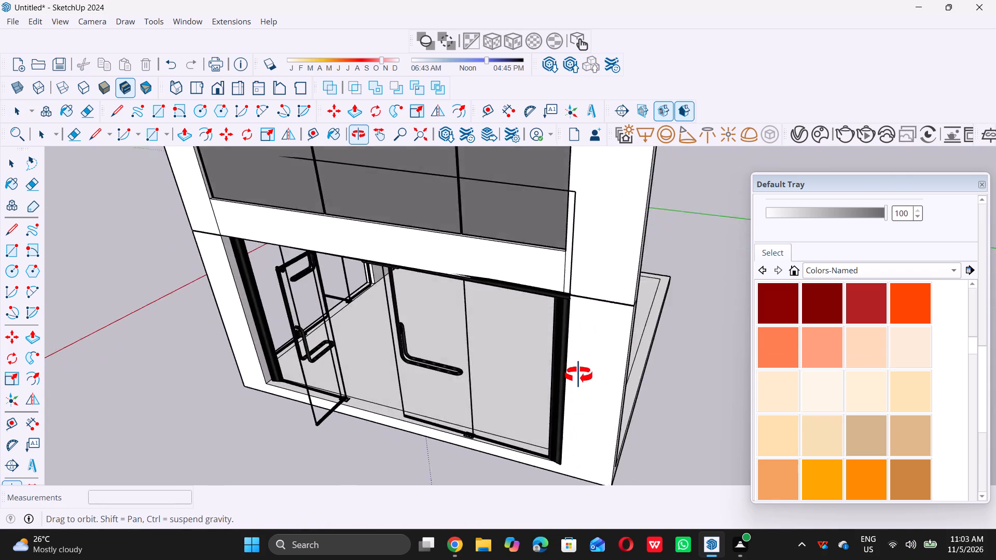
pyautogui.moveTo(578, 375); pyautogui.dragTo(441, 340, button='middle')
pyautogui.scroll(6, 432, 382)
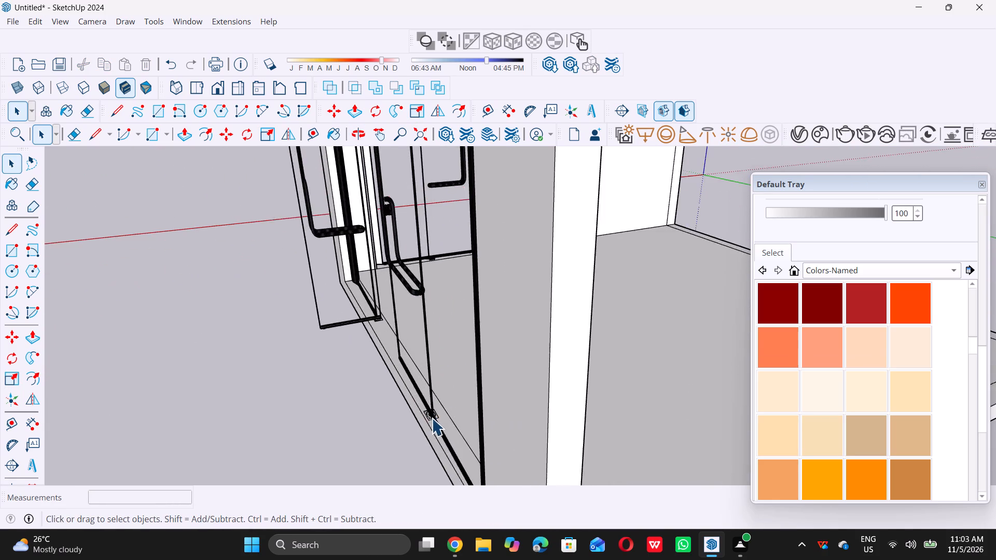
pyautogui.scroll(7, 432, 418)
pyautogui.scroll(-8, 436, 407)
pyautogui.scroll(-6, 494, 378)
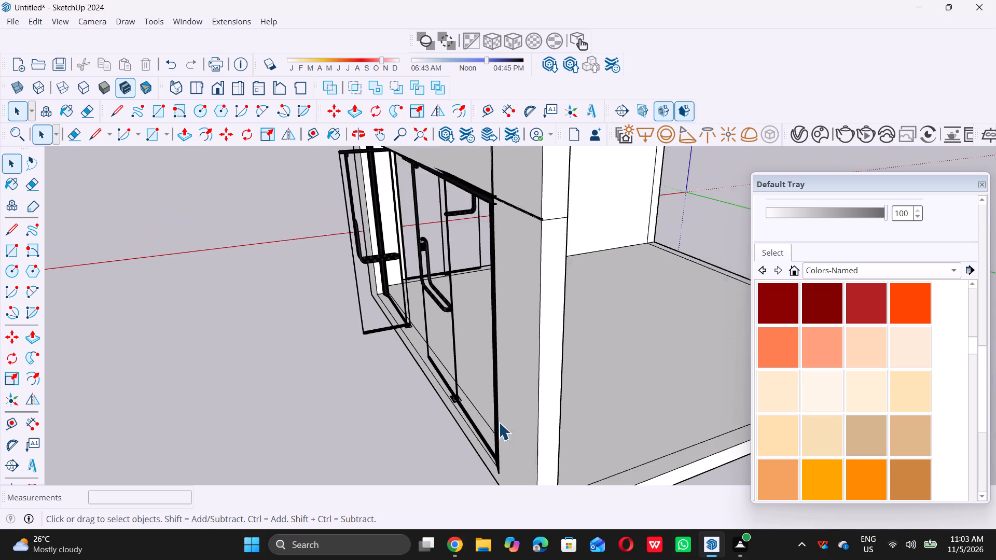
pyautogui.moveTo(499, 420); pyautogui.dragTo(607, 326, button='middle')
pyautogui.middleClick(607, 327)
pyautogui.scroll(6, 552, 424)
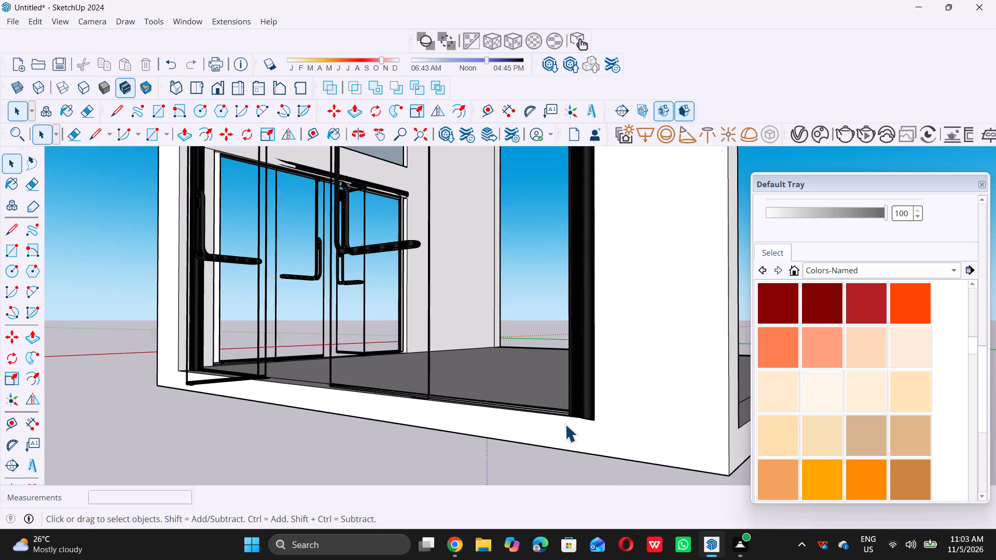
pyautogui.scroll(6, 565, 424)
pyautogui.scroll(-6, 628, 302)
pyautogui.moveTo(636, 321); pyautogui.dragTo(654, 394, button='middle')
pyautogui.scroll(7, 561, 368)
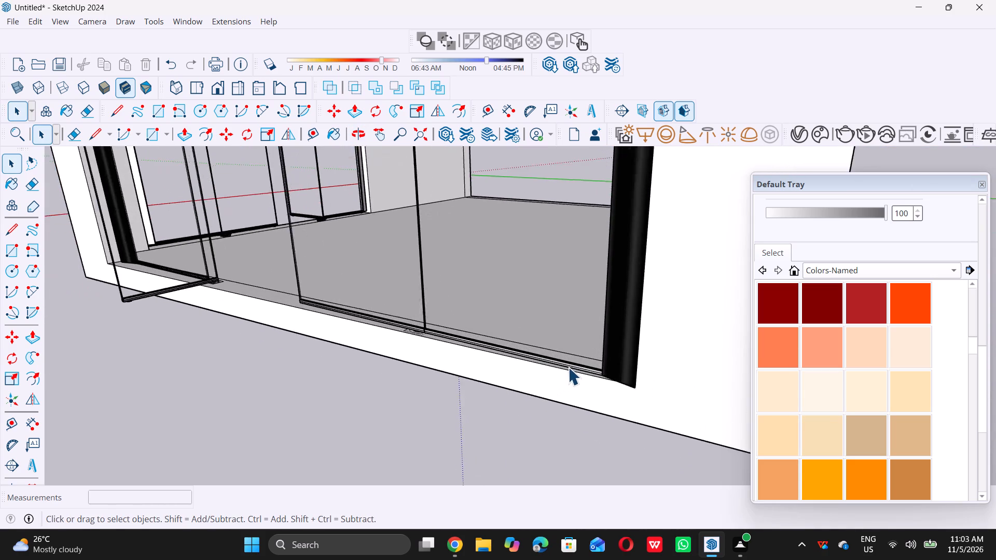
# Scale the side opening's door copy along the blue axis by about 0.99 to reduce its height.
pyautogui.click(639, 371)
pyautogui.scroll(-10, 638, 372)
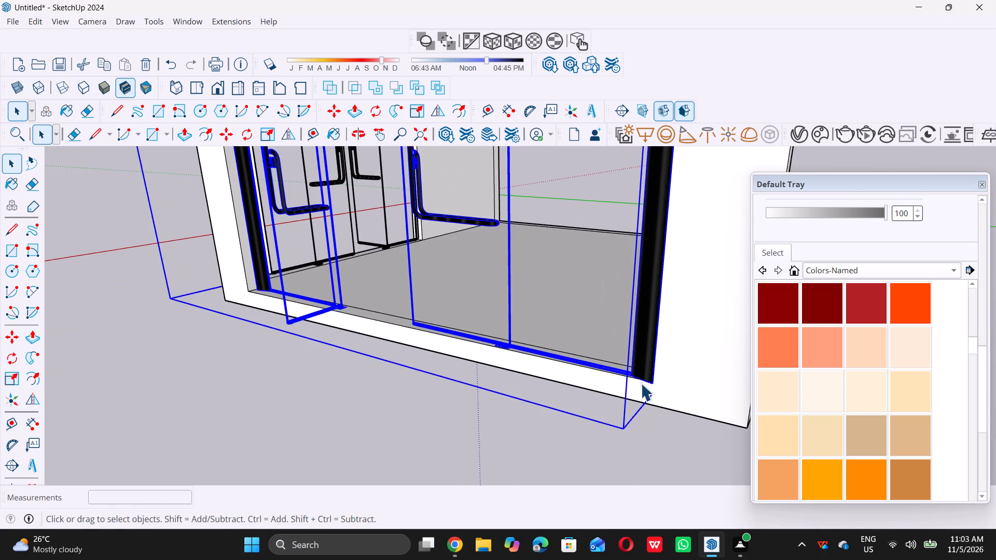
pyautogui.scroll(-6, 651, 365)
pyautogui.scroll(-1, 573, 407)
pyautogui.moveTo(533, 402); pyautogui.dragTo(652, 364, button='middle')
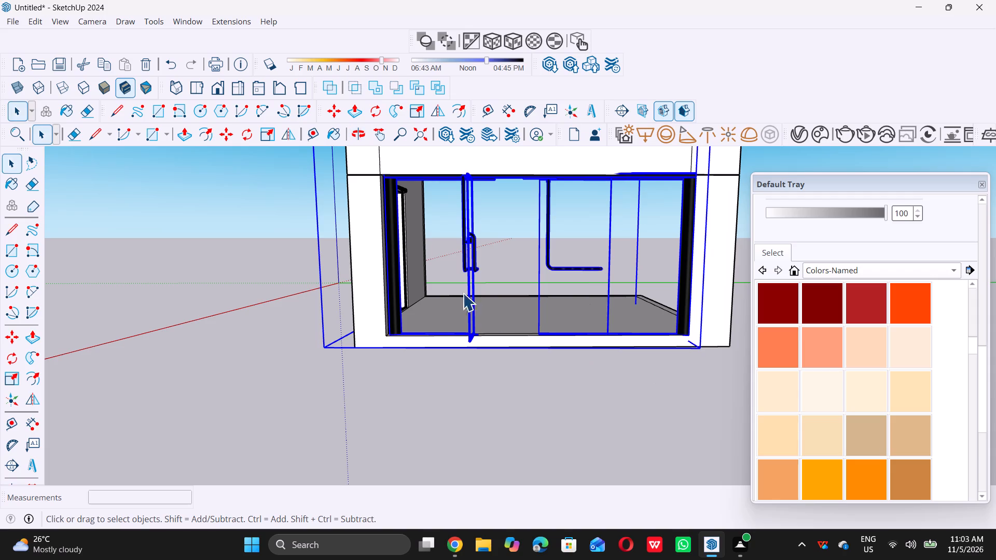
pyautogui.moveTo(460, 292); pyautogui.dragTo(455, 282, button='middle')
pyautogui.scroll(-3, 450, 302)
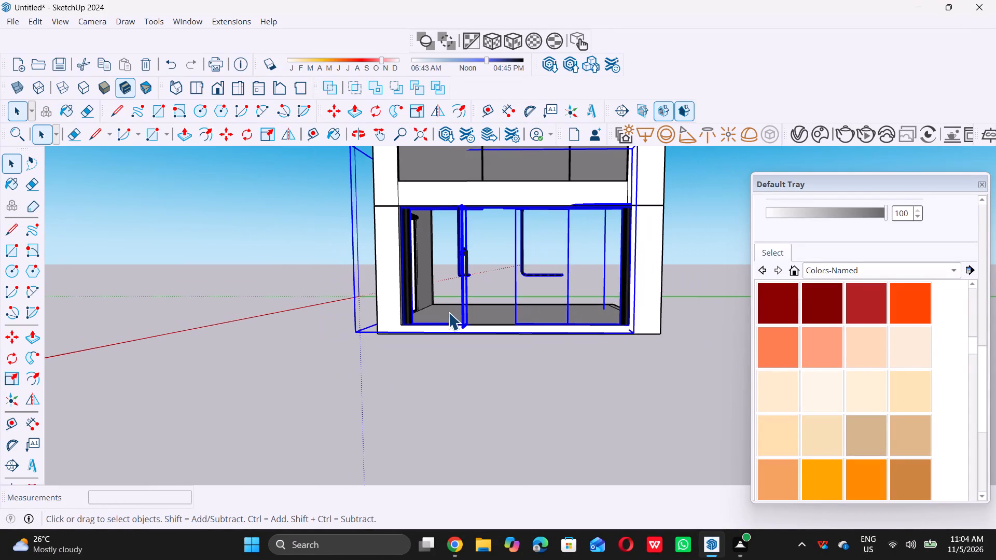
pyautogui.press('s')
pyautogui.scroll(-6, 456, 346)
pyautogui.moveTo(521, 309); pyautogui.dragTo(461, 316, button='middle')
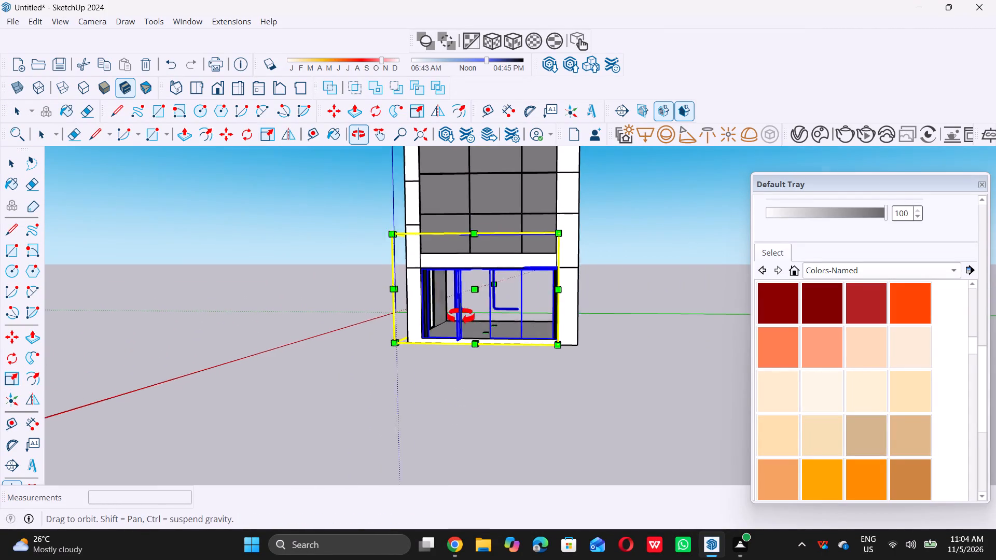
pyautogui.moveTo(461, 316); pyautogui.dragTo(273, 327, button='middle')
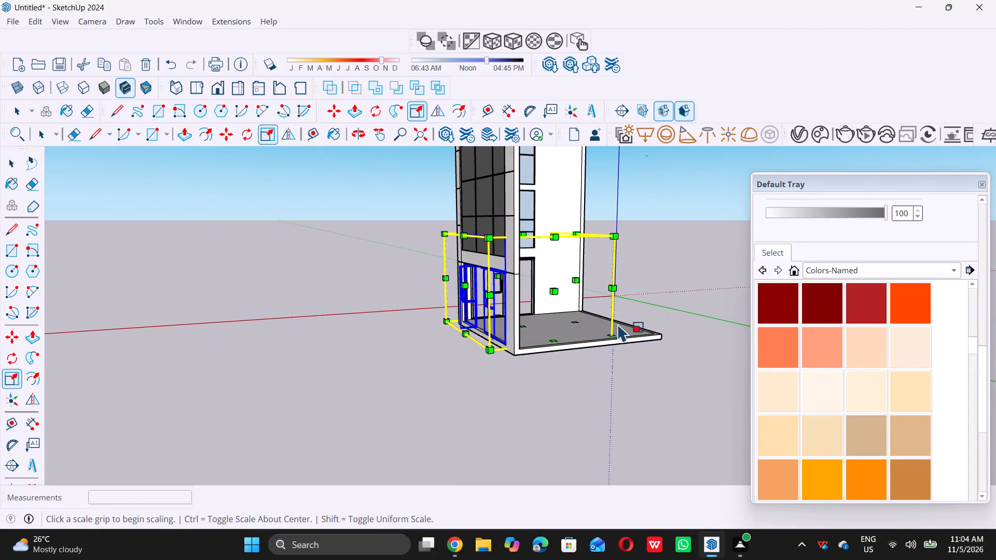
pyautogui.moveTo(657, 308); pyautogui.dragTo(624, 301, button='middle')
pyautogui.scroll(6, 521, 248)
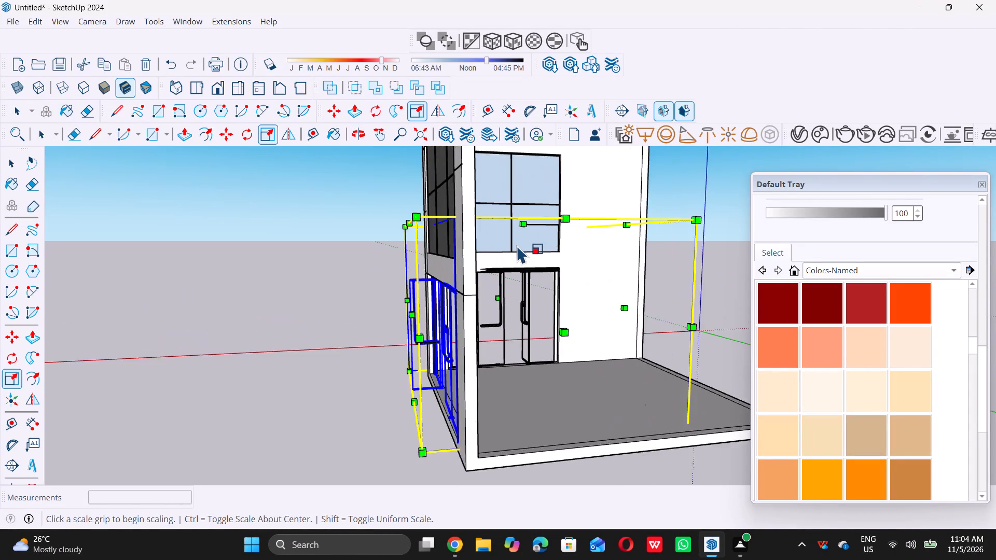
pyautogui.click(523, 224)
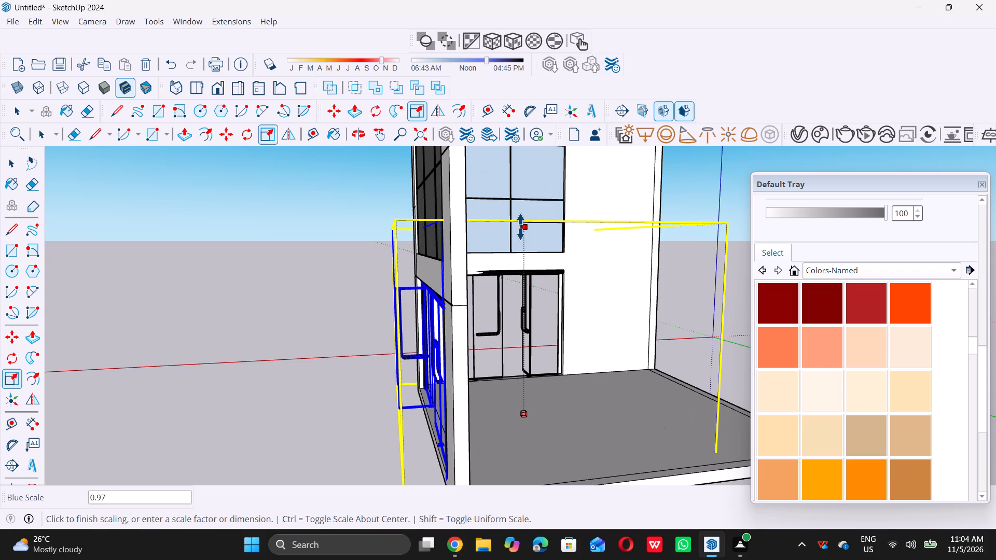
pyautogui.doubleClick(520, 224)
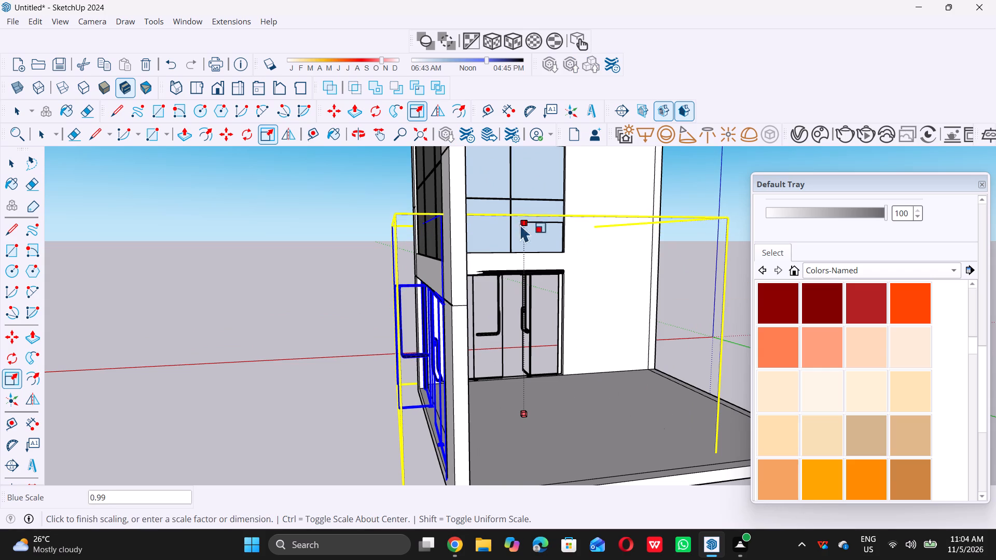
# Examine the rescaled door copy's fit against the side opening's head, sill and columns, and deselect it.
pyautogui.moveTo(285, 349); pyautogui.dragTo(460, 334, button='middle')
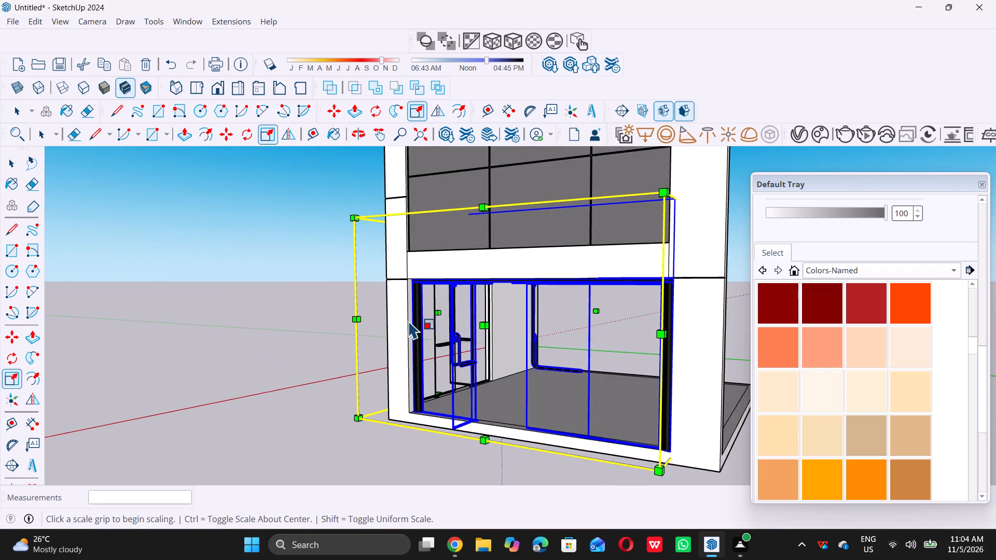
pyautogui.scroll(-6, 409, 320)
pyautogui.moveTo(433, 365); pyautogui.dragTo(487, 357, button='middle')
pyautogui.scroll(-3, 469, 349)
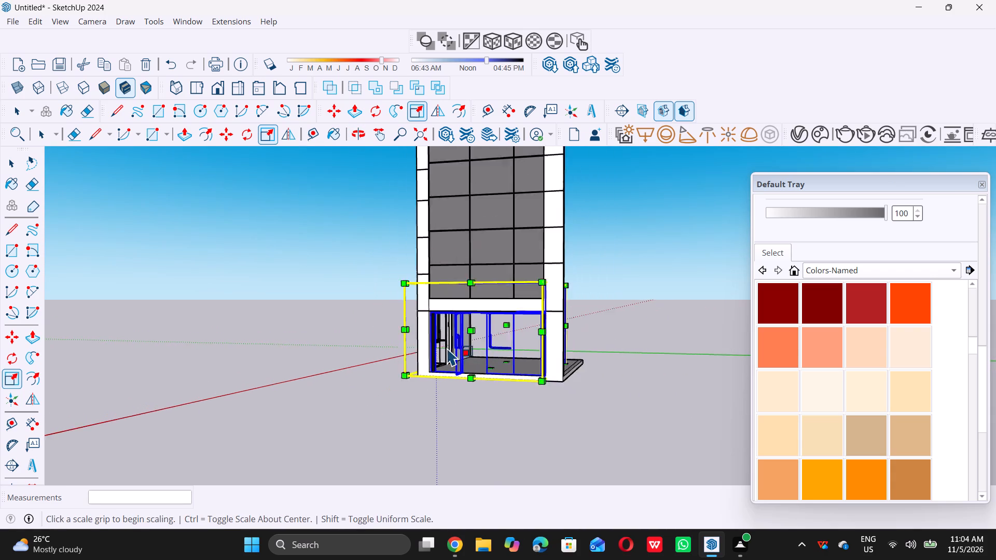
pyautogui.scroll(-7, 447, 347)
pyautogui.moveTo(444, 365); pyautogui.dragTo(508, 354, button='middle')
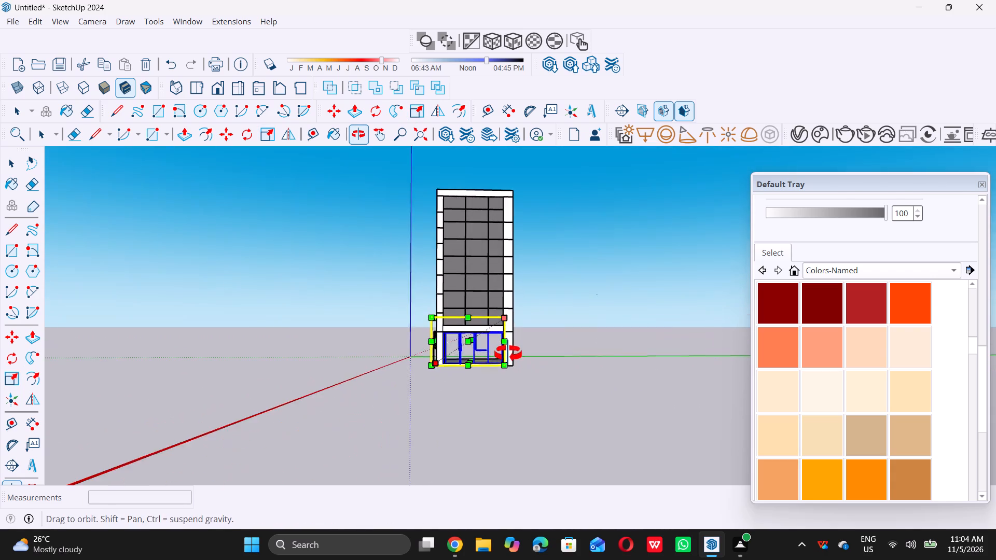
pyautogui.moveTo(508, 354); pyautogui.dragTo(507, 355, button='middle')
pyautogui.middleClick(507, 355)
pyautogui.scroll(7, 507, 355)
pyautogui.scroll(6, 469, 397)
pyautogui.moveTo(465, 361); pyautogui.dragTo(465, 379, button='middle')
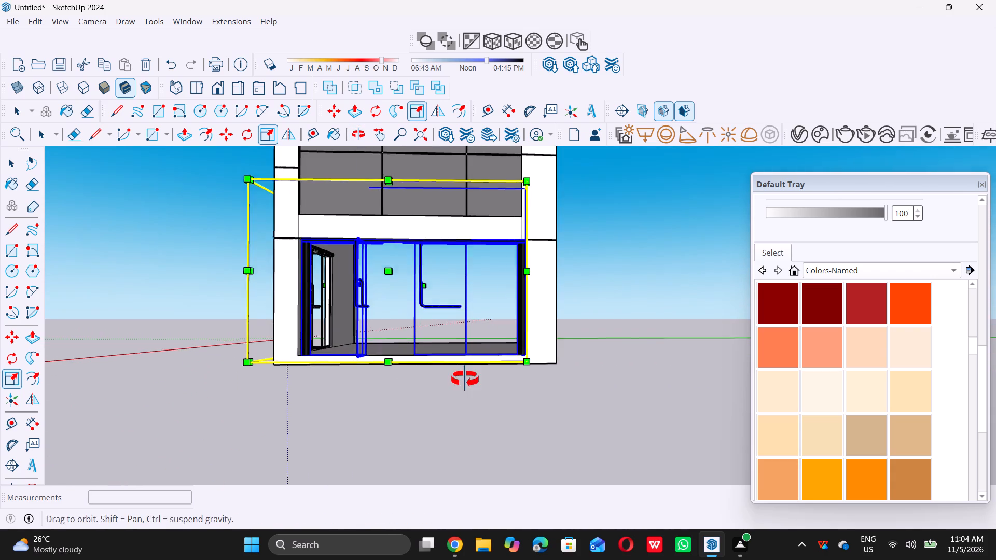
pyautogui.moveTo(465, 379); pyautogui.dragTo(461, 401, button='middle')
pyautogui.middleClick(461, 402)
pyautogui.middleClick(460, 404)
pyautogui.scroll(8, 458, 406)
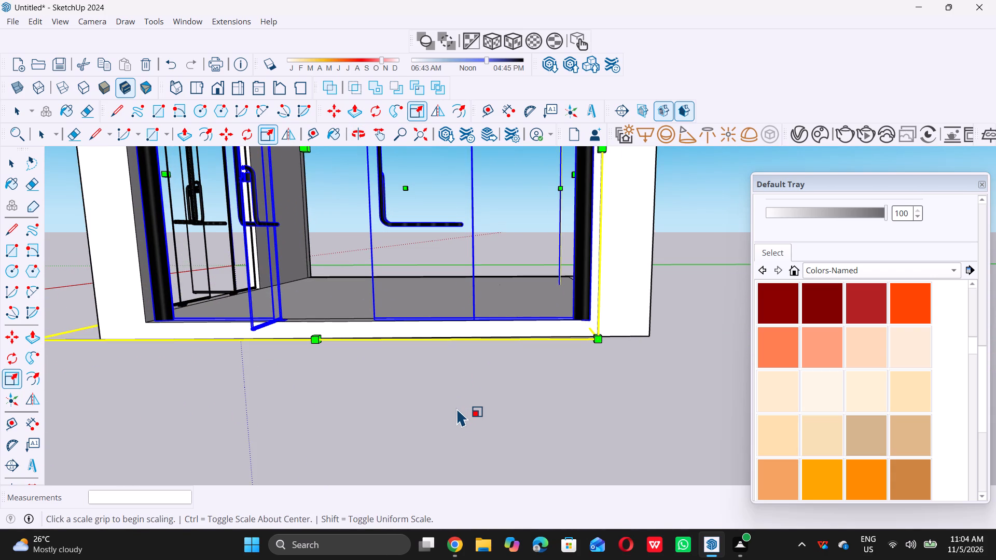
pyautogui.tripleClick(457, 408)
pyautogui.tripleClick(457, 408)
pyautogui.click(457, 407)
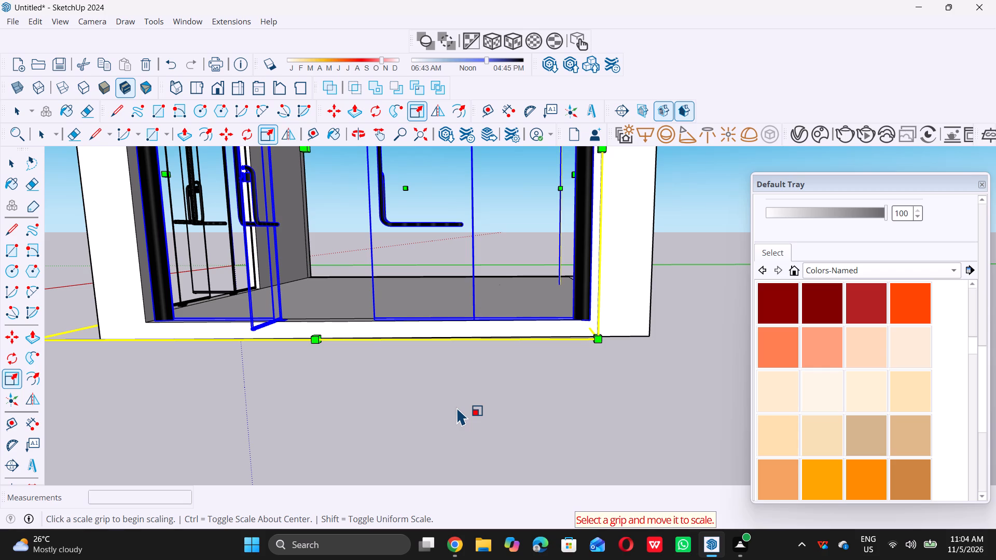
pyautogui.press('space')
pyautogui.moveTo(458, 408); pyautogui.dragTo(465, 412)
pyautogui.tripleClick(465, 413)
pyautogui.doubleClick(465, 414)
pyautogui.scroll(-8, 463, 432)
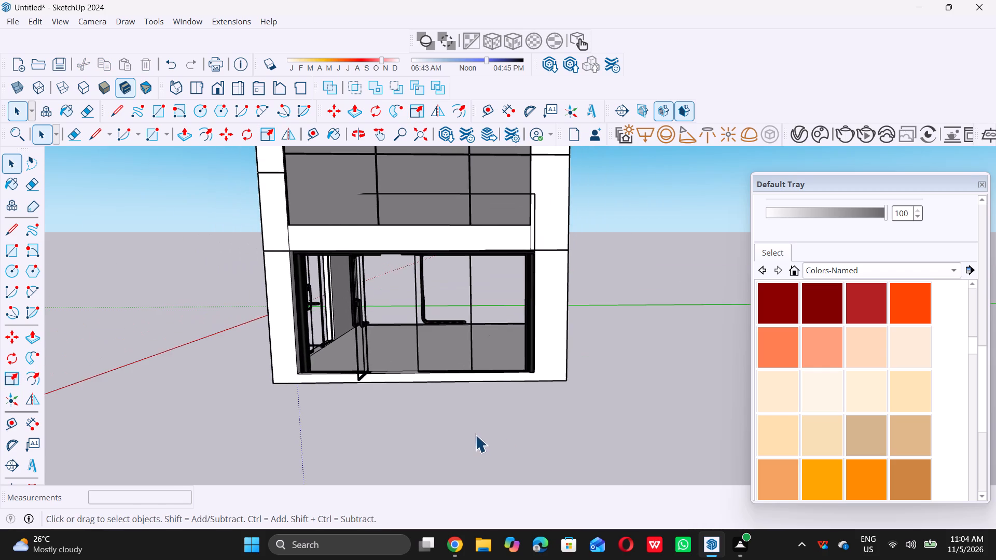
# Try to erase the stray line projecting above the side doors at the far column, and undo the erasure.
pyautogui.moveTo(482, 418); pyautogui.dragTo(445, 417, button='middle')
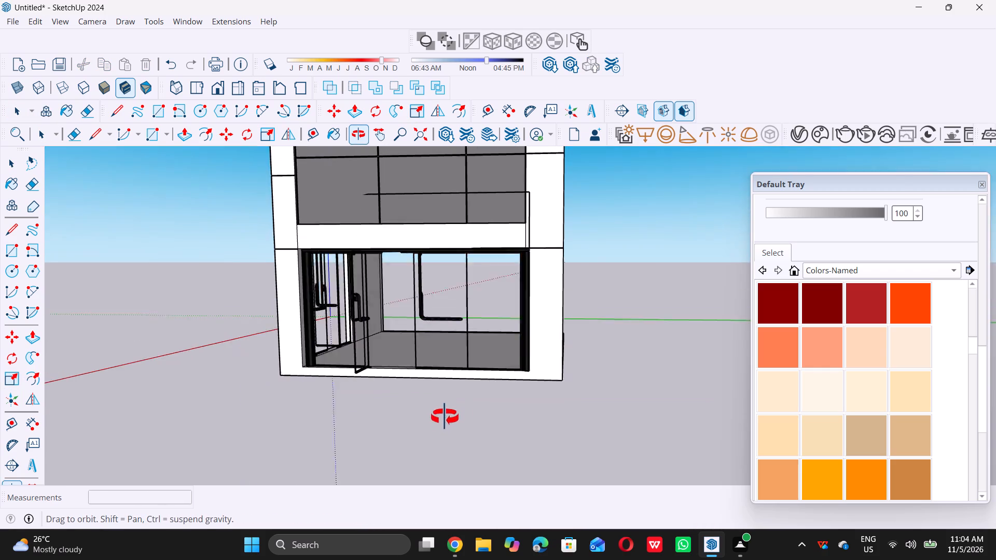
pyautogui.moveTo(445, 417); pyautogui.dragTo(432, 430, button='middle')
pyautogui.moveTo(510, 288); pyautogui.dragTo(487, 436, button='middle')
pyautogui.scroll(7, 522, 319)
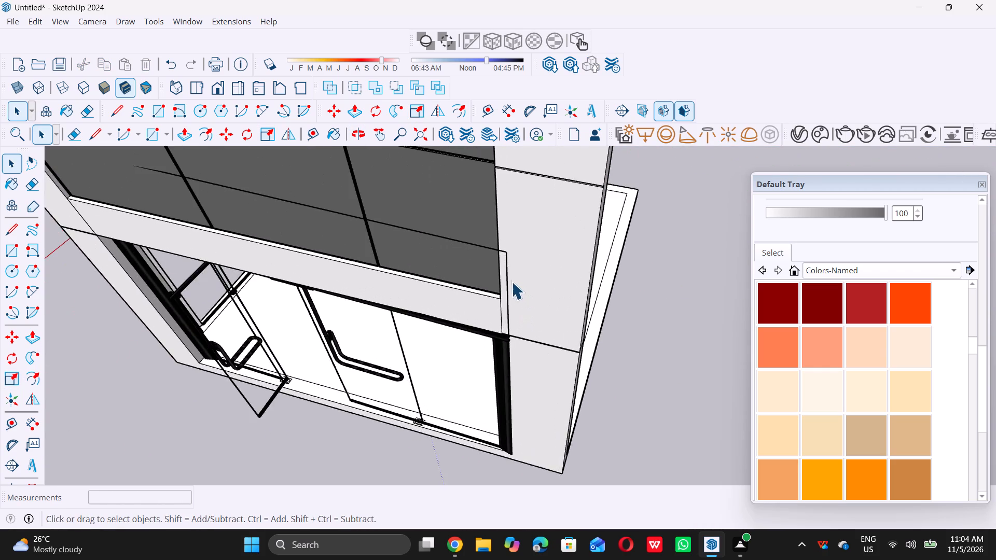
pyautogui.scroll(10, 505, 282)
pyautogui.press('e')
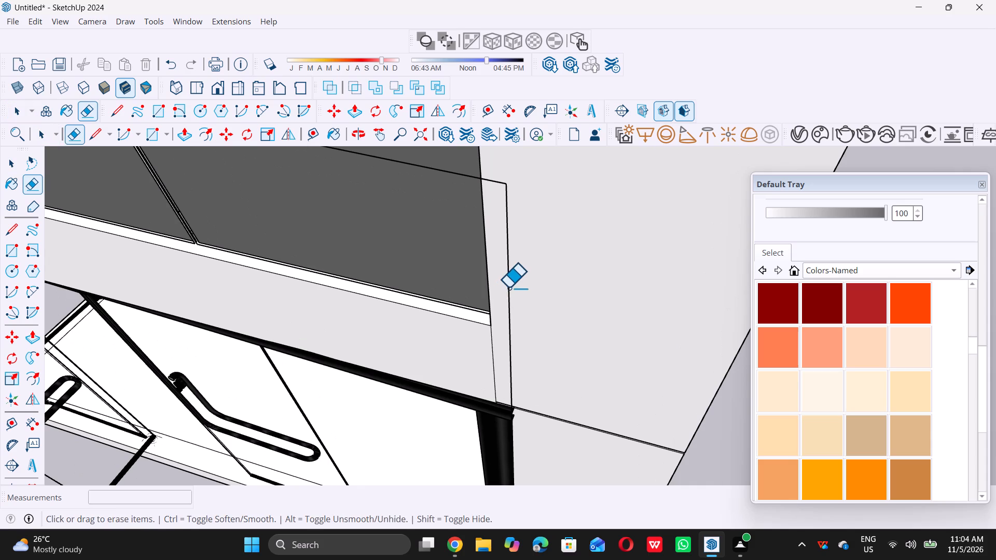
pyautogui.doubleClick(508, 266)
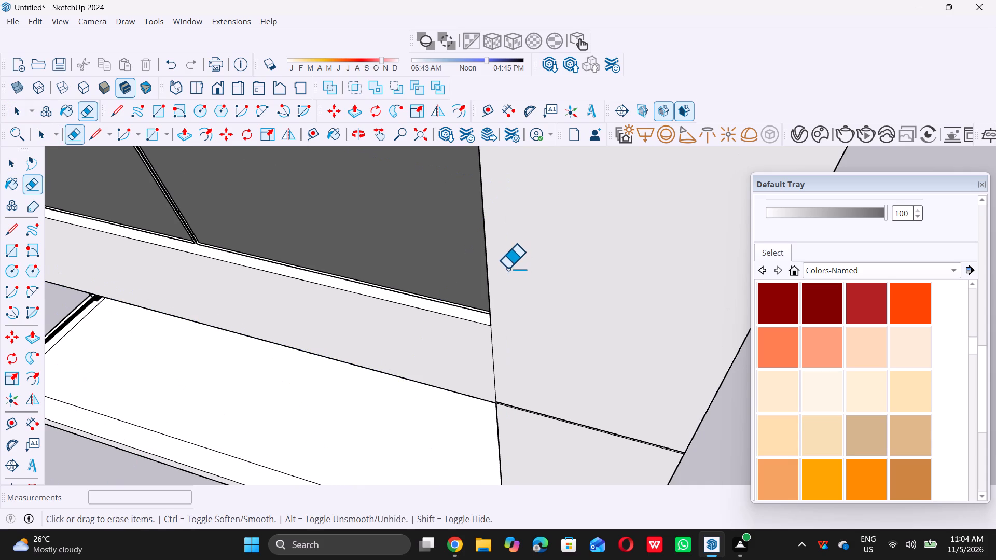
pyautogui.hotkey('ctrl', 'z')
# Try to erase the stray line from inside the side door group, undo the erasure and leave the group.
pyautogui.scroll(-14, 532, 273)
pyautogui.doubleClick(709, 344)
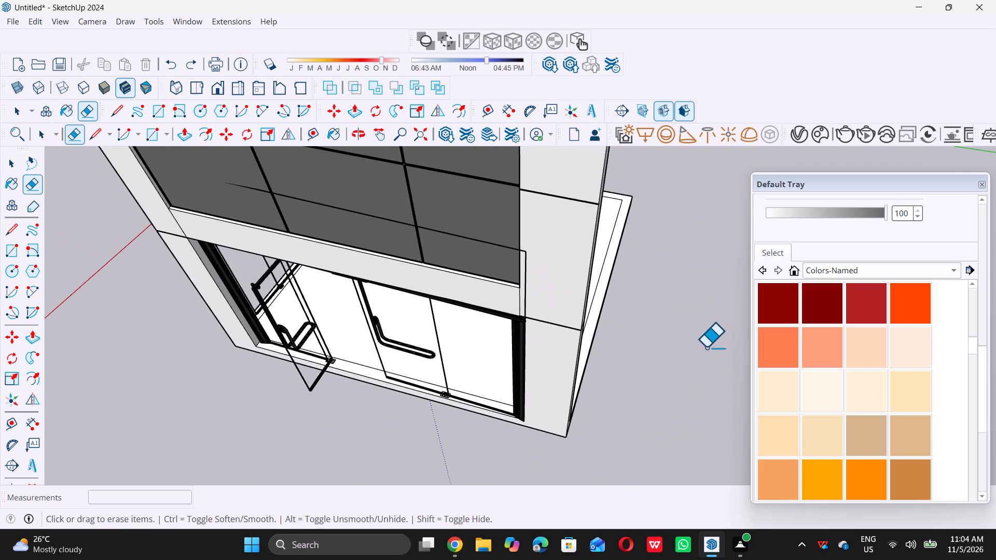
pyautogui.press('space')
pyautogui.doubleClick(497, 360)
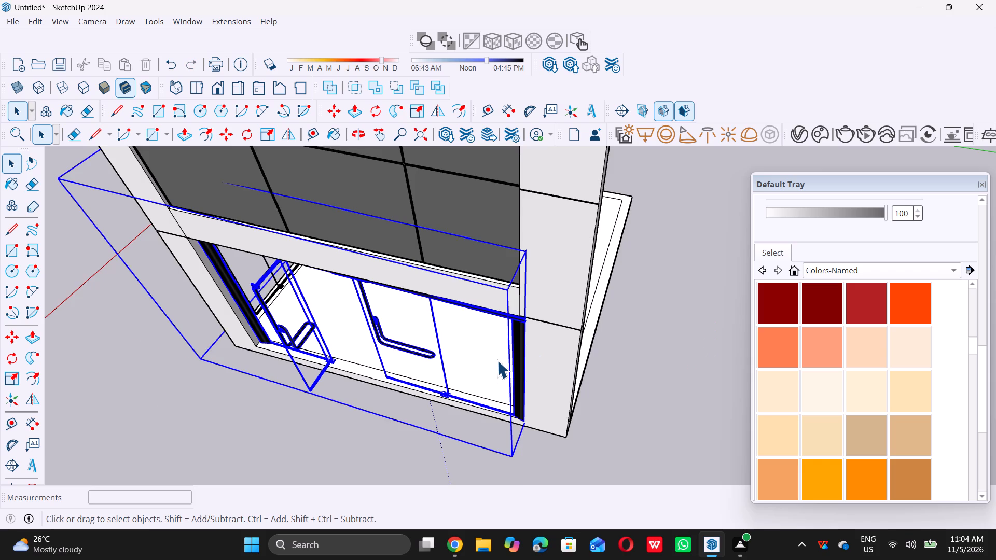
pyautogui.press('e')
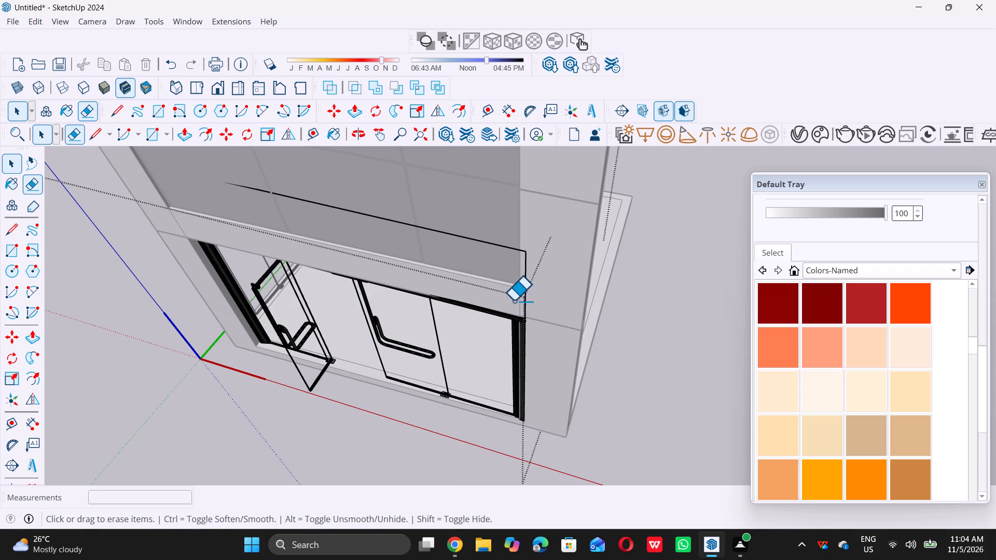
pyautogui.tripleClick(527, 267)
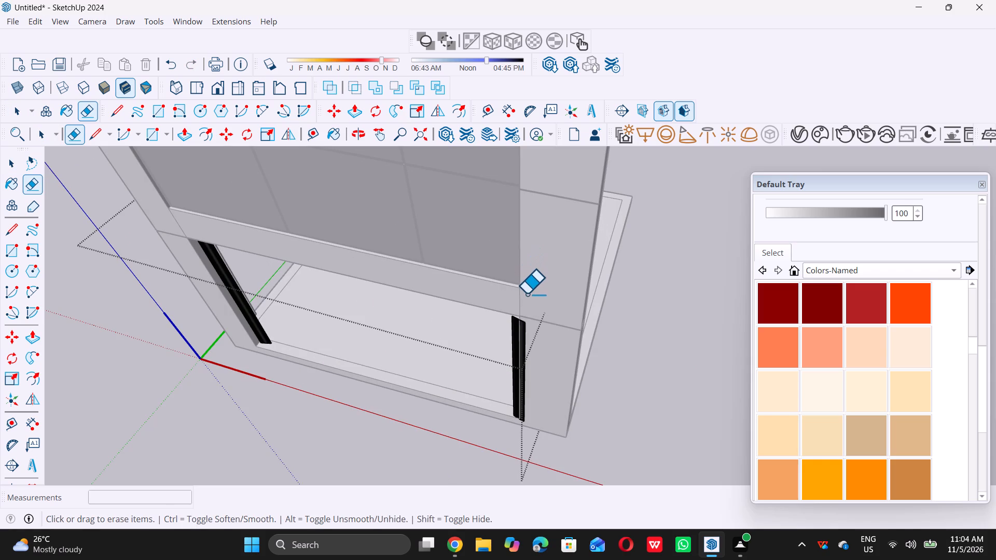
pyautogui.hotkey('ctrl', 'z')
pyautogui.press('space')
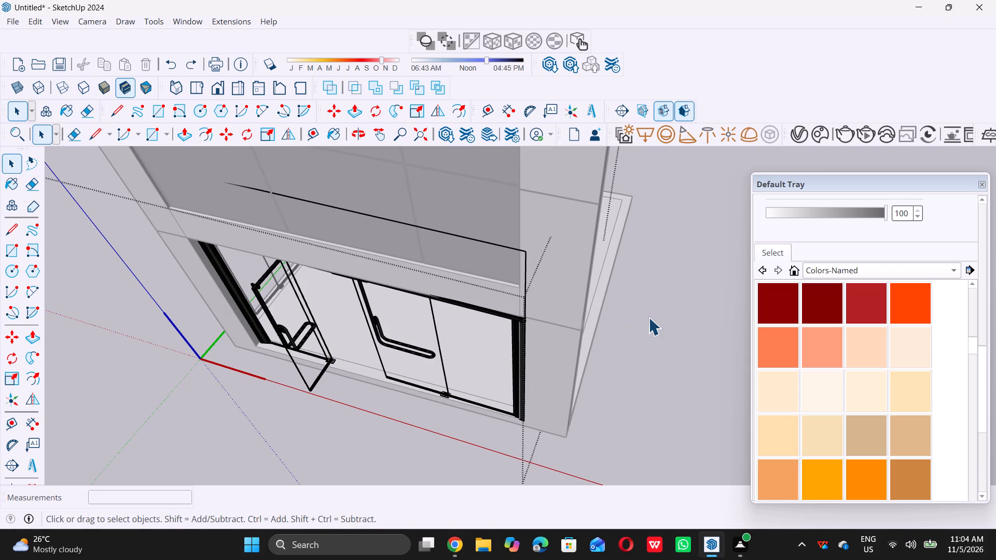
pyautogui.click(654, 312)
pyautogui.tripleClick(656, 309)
# Examine the whole building from the two door facades around to the side with the projecting floor slab.
pyautogui.scroll(-12, 653, 313)
pyautogui.moveTo(377, 334); pyautogui.dragTo(554, 326, button='middle')
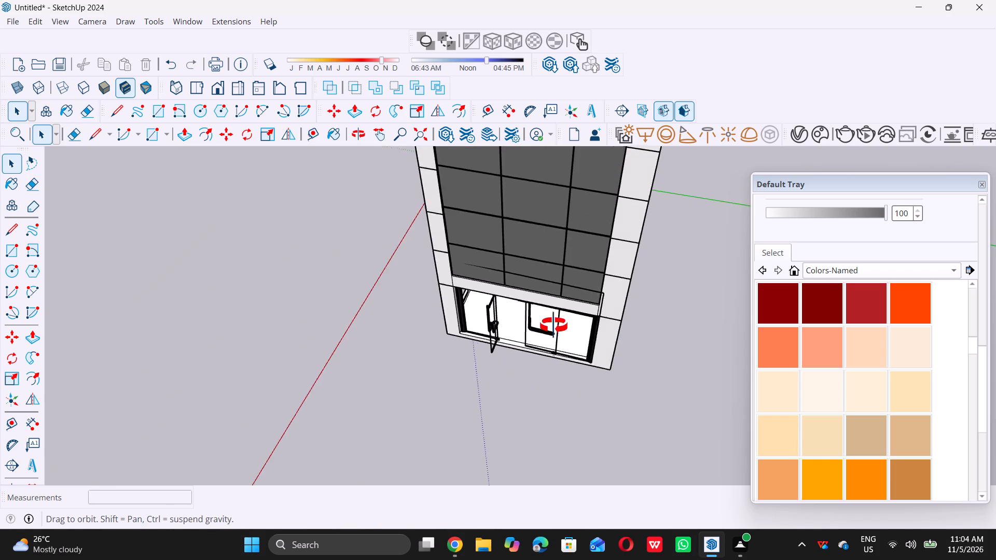
pyautogui.moveTo(554, 326); pyautogui.dragTo(647, 302, button='middle')
pyautogui.scroll(-14, 634, 295)
pyautogui.moveTo(599, 386); pyautogui.dragTo(646, 304, button='middle')
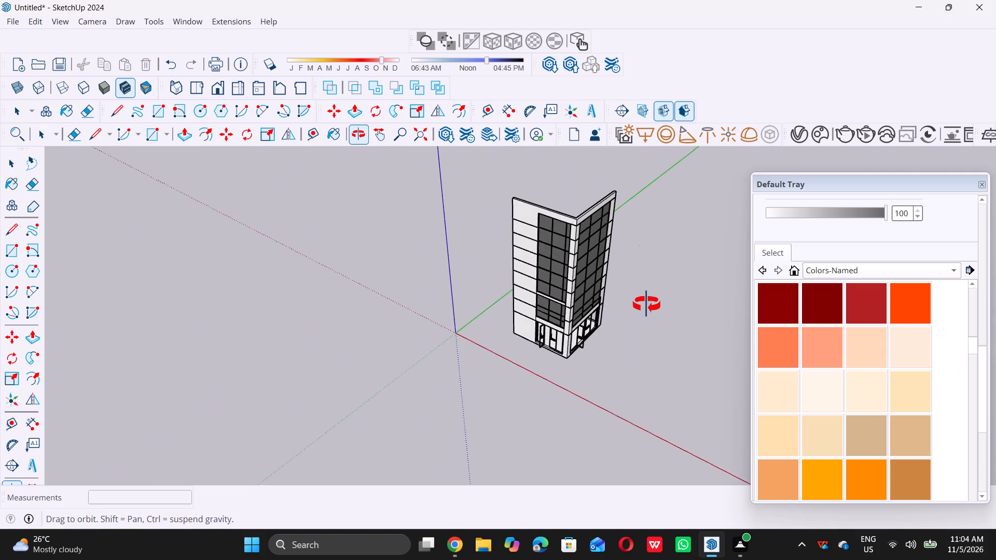
pyautogui.moveTo(646, 304); pyautogui.dragTo(655, 280, button='middle')
pyautogui.moveTo(655, 280); pyautogui.dragTo(654, 287, button='middle')
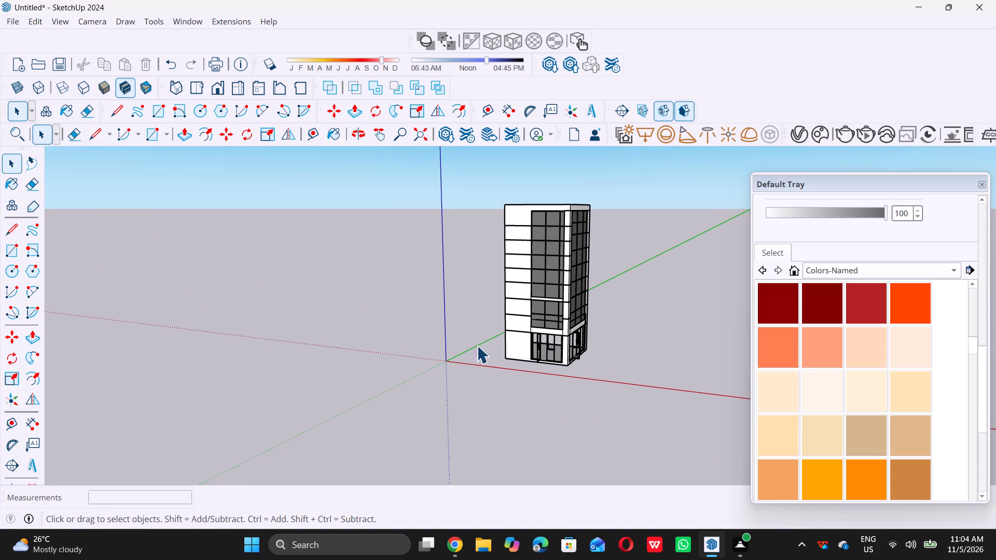
pyautogui.moveTo(474, 338); pyautogui.dragTo(729, 352, button='middle')
pyautogui.moveTo(568, 373); pyautogui.dragTo(536, 371, button='middle')
pyautogui.moveTo(534, 370); pyautogui.dragTo(521, 364, button='middle')
pyautogui.moveTo(520, 363); pyautogui.dragTo(674, 407, button='middle')
pyautogui.middleClick(674, 407)
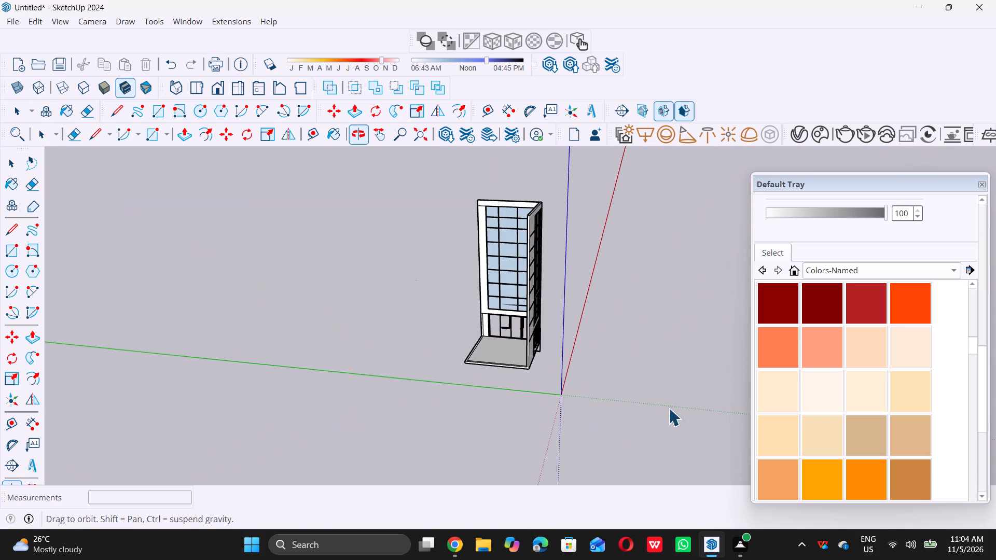
# Push/Pull the rim face around the projecting ground-floor slab upward by 10' 1" to form perimeter walls.
pyautogui.scroll(6, 530, 375)
pyautogui.scroll(13, 433, 356)
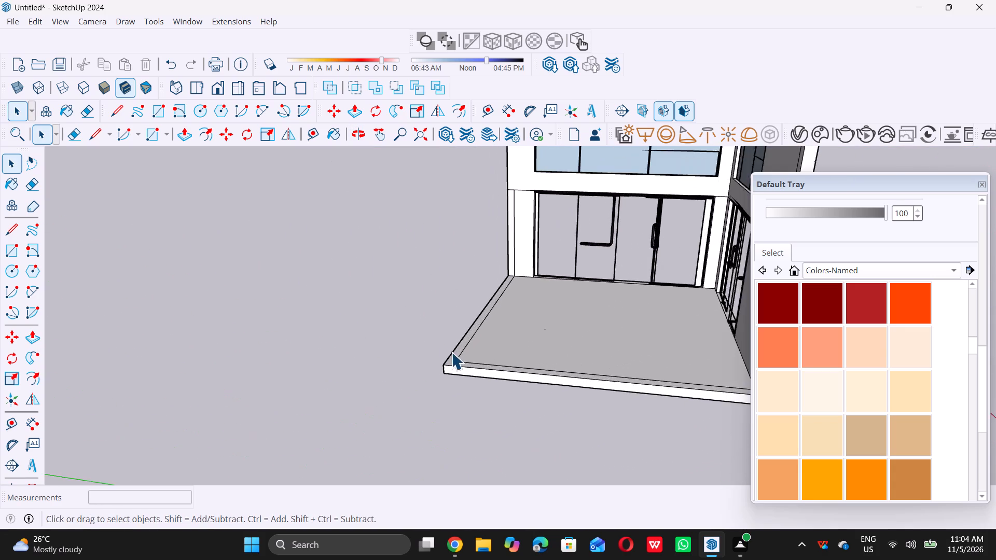
pyautogui.scroll(10, 451, 352)
pyautogui.click(450, 372)
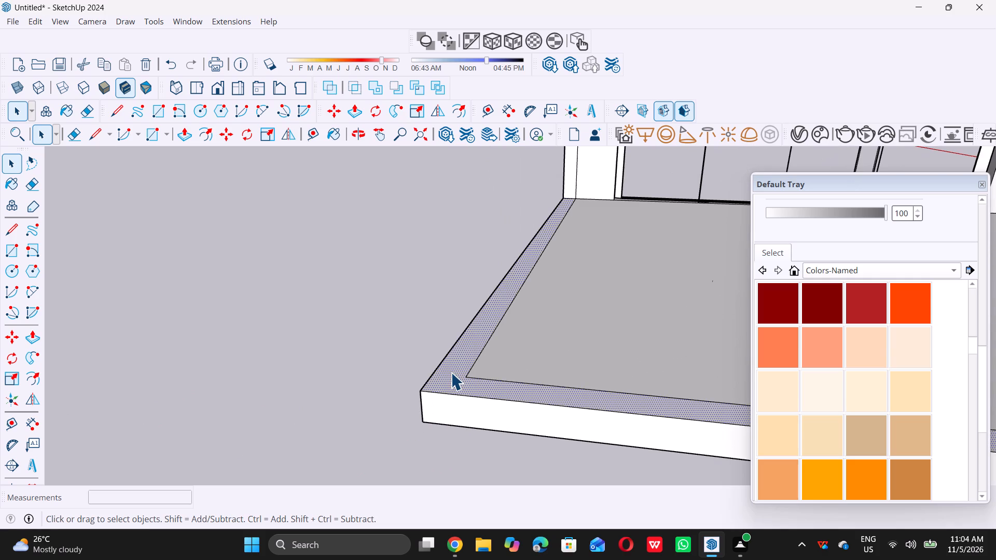
pyautogui.press('p')
pyautogui.click(450, 374)
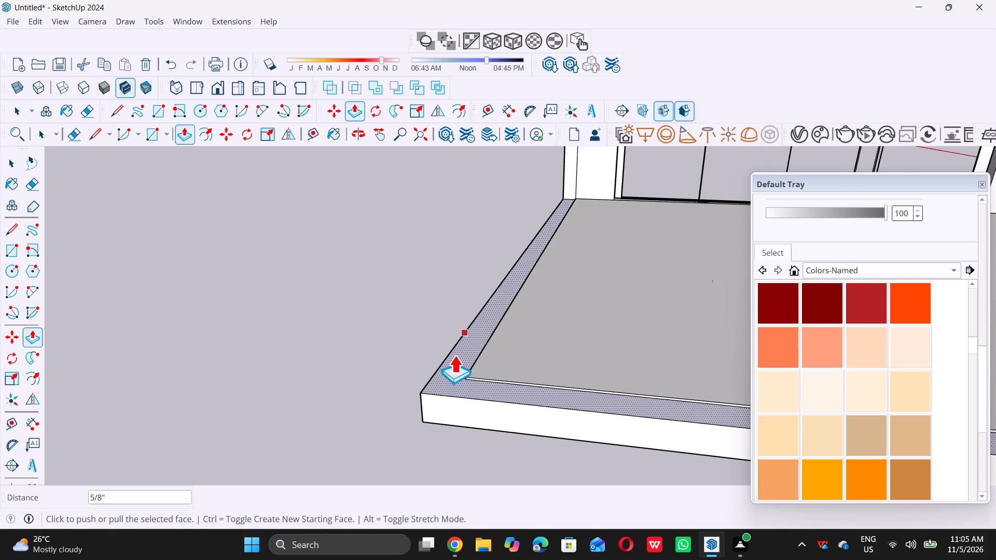
pyautogui.doubleClick(451, 363)
pyautogui.scroll(-11, 459, 327)
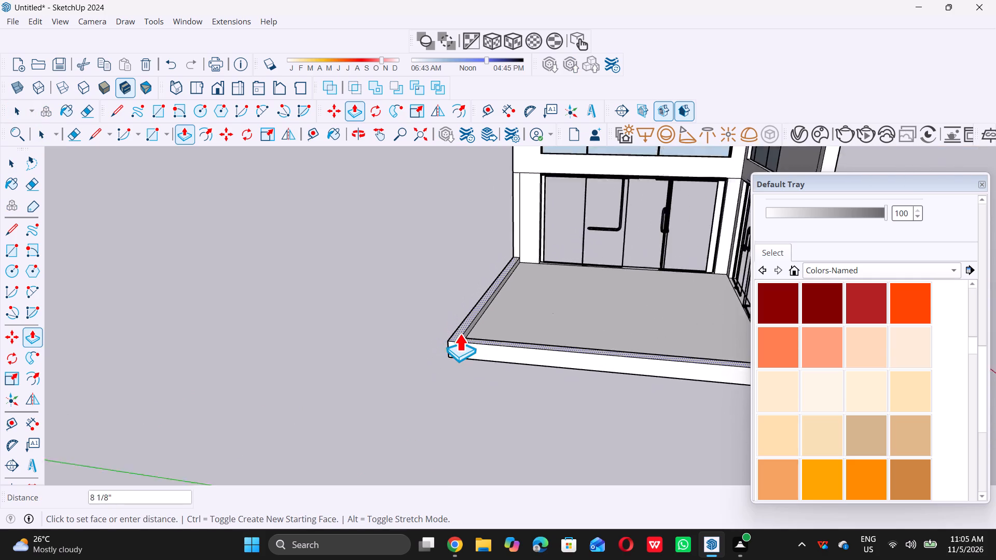
pyautogui.scroll(-20, 460, 333)
pyautogui.scroll(-2, 460, 333)
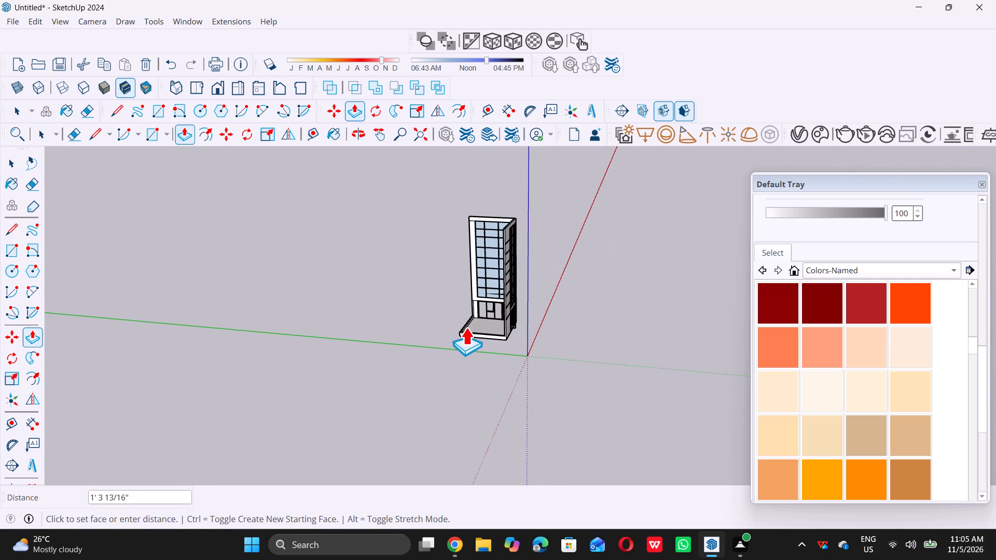
pyautogui.doubleClick(453, 265)
# Push/Pull the top rim of the ground-floor perimeter walls up by 44' 11 15/16" to the top of the glazed facades.
pyautogui.moveTo(463, 285); pyautogui.dragTo(433, 341, button='middle')
pyautogui.scroll(2, 488, 304)
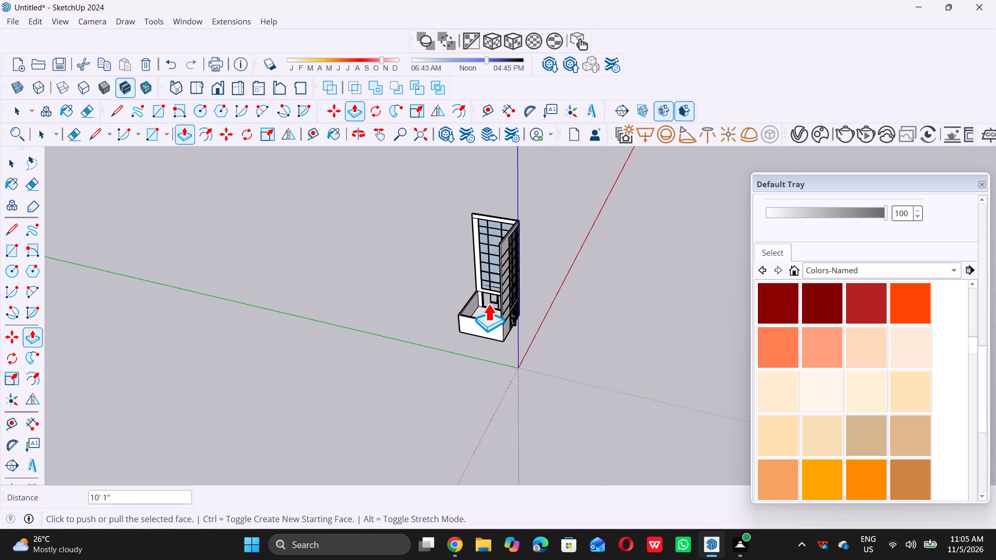
pyautogui.scroll(5, 488, 303)
pyautogui.scroll(10, 424, 326)
pyautogui.click(425, 322)
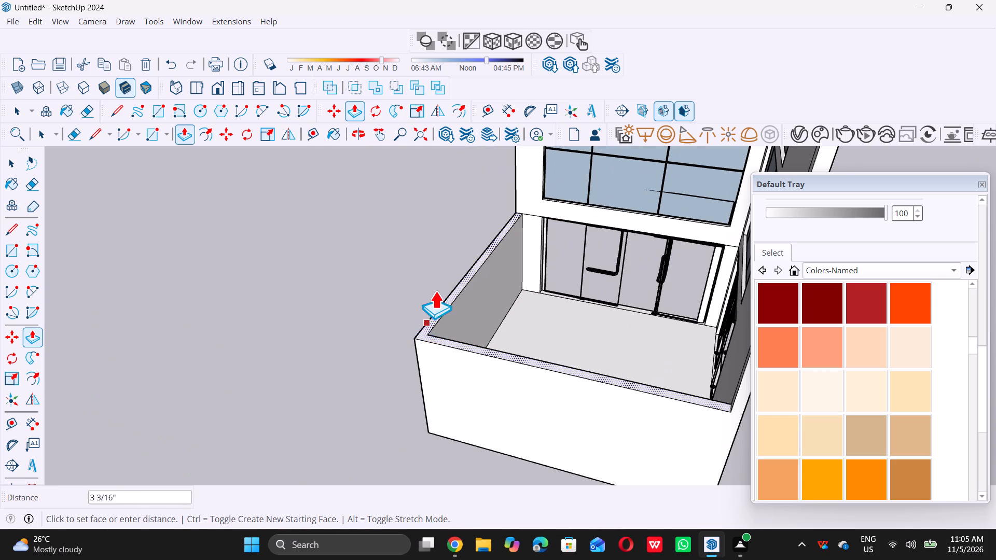
pyautogui.scroll(-20, 433, 282)
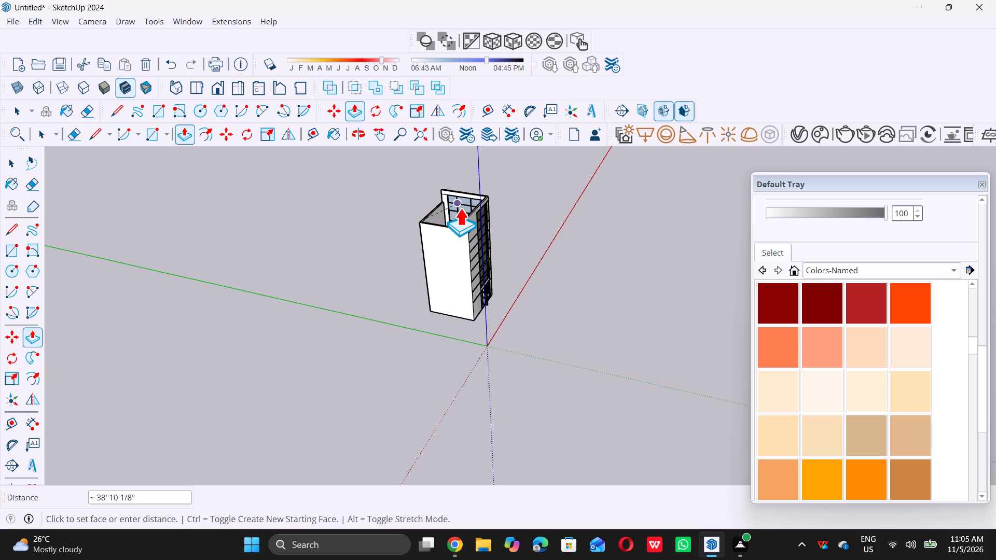
pyautogui.click(445, 188)
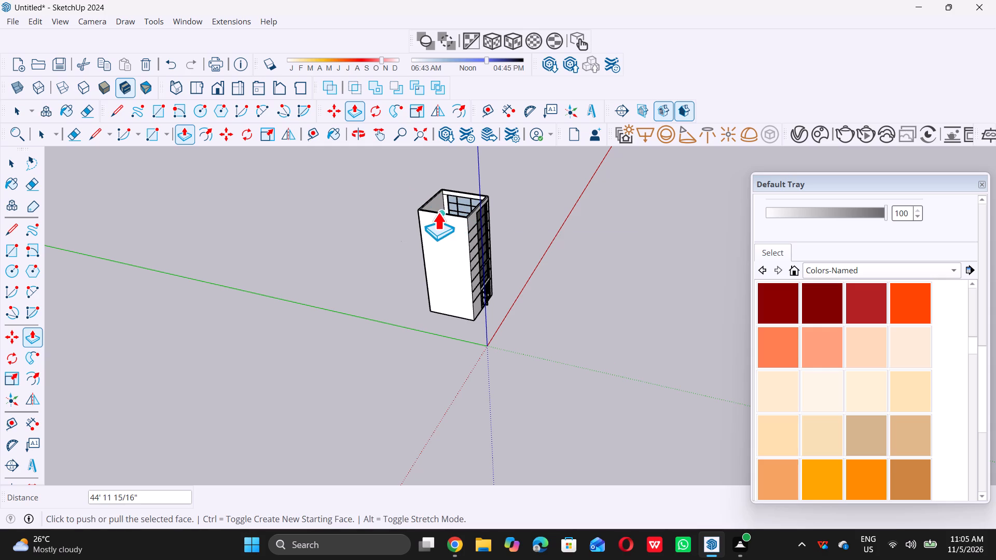
pyautogui.press('space')
pyautogui.click(556, 215)
# Examine the enclosed tower from the two glazed door facades up to the open top and its wall-rim corner.
pyautogui.moveTo(532, 193); pyautogui.dragTo(380, 189, button='middle')
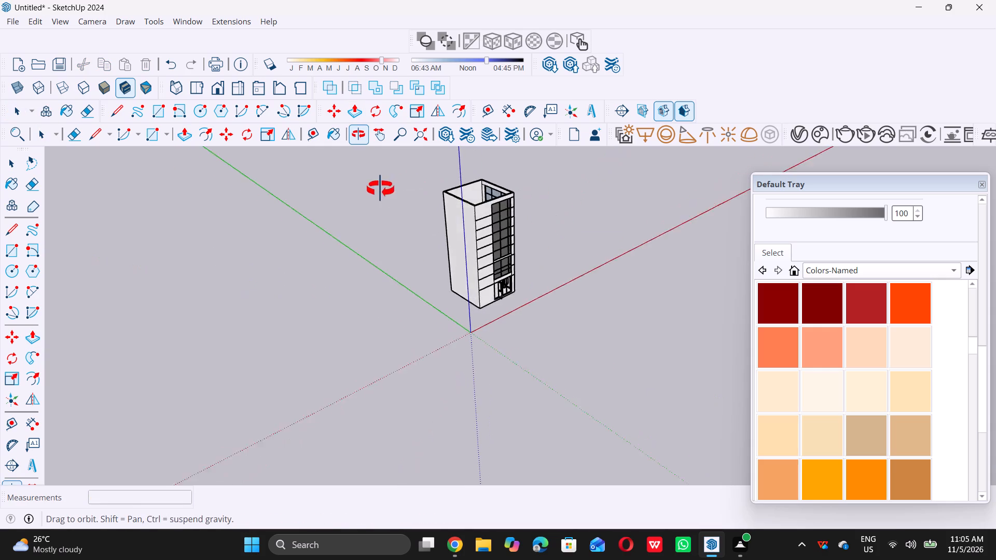
pyautogui.moveTo(380, 189); pyautogui.dragTo(367, 190, button='middle')
pyautogui.scroll(-5, 477, 295)
pyautogui.moveTo(559, 288); pyautogui.dragTo(314, 216, button='middle')
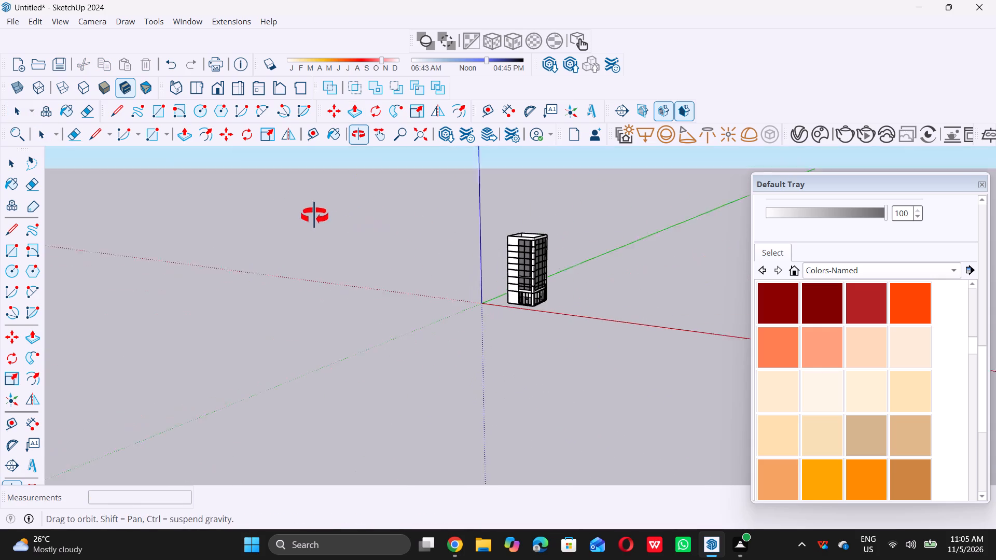
pyautogui.moveTo(314, 216); pyautogui.dragTo(314, 216, button='middle')
pyautogui.moveTo(550, 319); pyautogui.dragTo(544, 295, button='middle')
pyautogui.scroll(13, 555, 249)
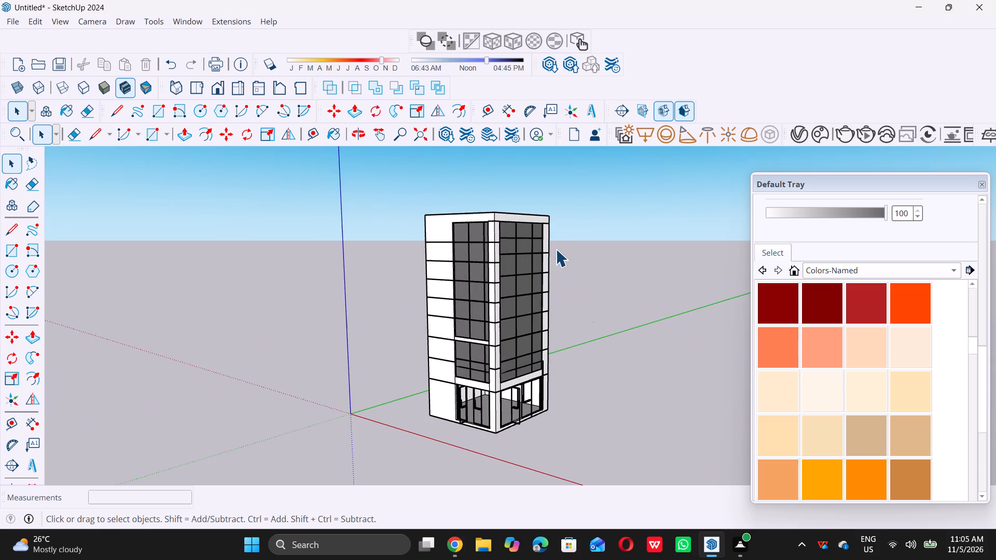
pyautogui.scroll(-6, 519, 313)
pyautogui.moveTo(508, 365); pyautogui.dragTo(564, 423, button='middle')
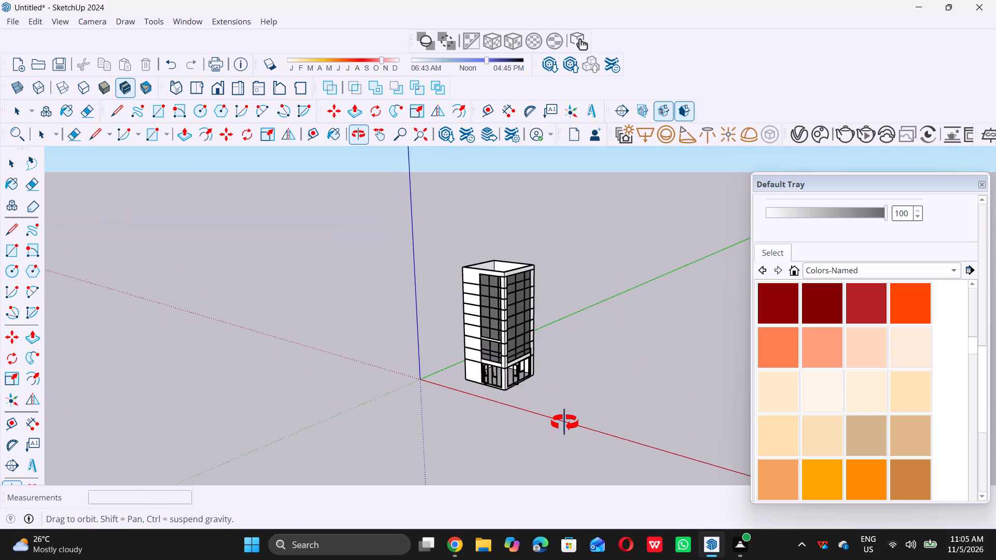
pyautogui.moveTo(564, 423); pyautogui.dragTo(616, 445, button='middle')
pyautogui.scroll(7, 568, 320)
pyautogui.scroll(5, 466, 234)
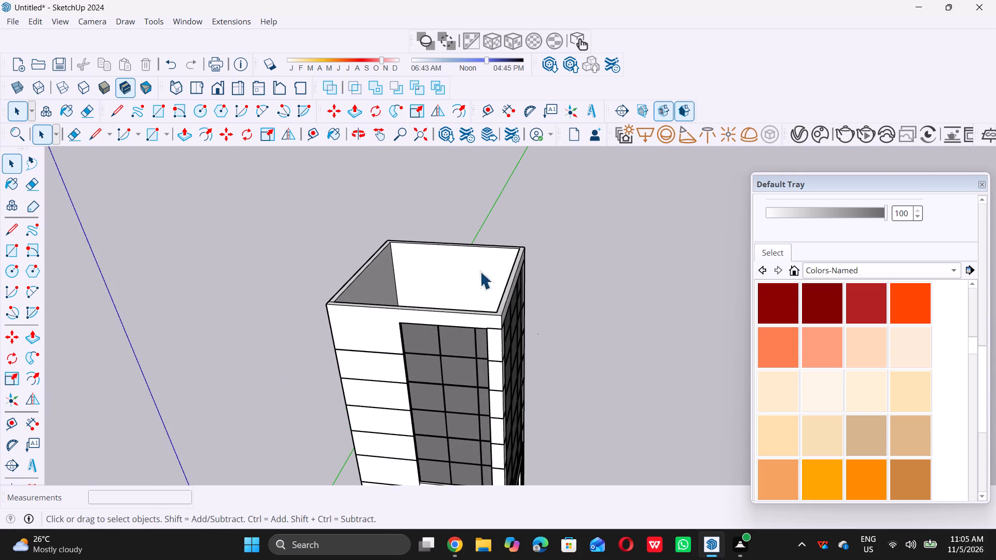
pyautogui.scroll(-10, 502, 292)
pyautogui.moveTo(469, 335); pyautogui.dragTo(462, 312, button='middle')
pyautogui.scroll(6, 454, 297)
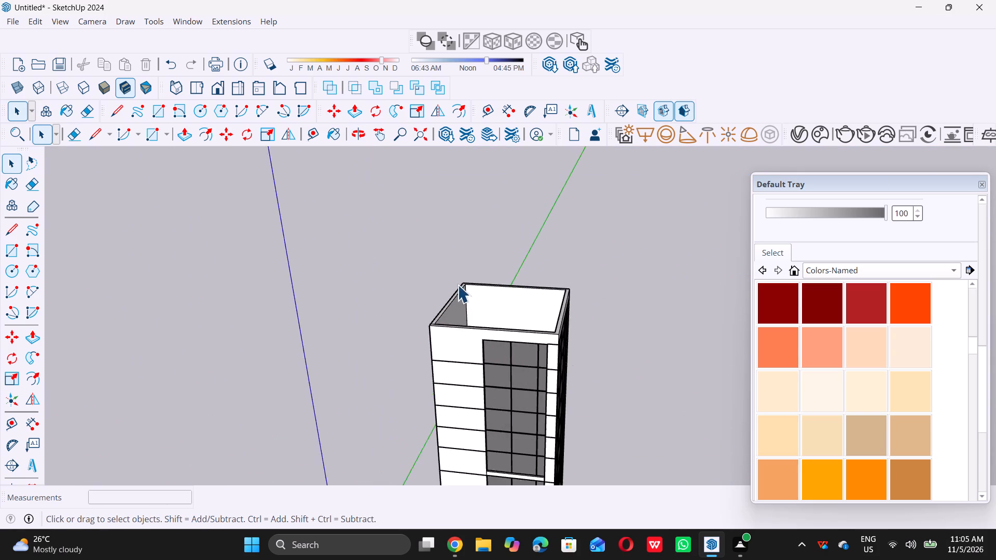
pyautogui.scroll(14, 458, 285)
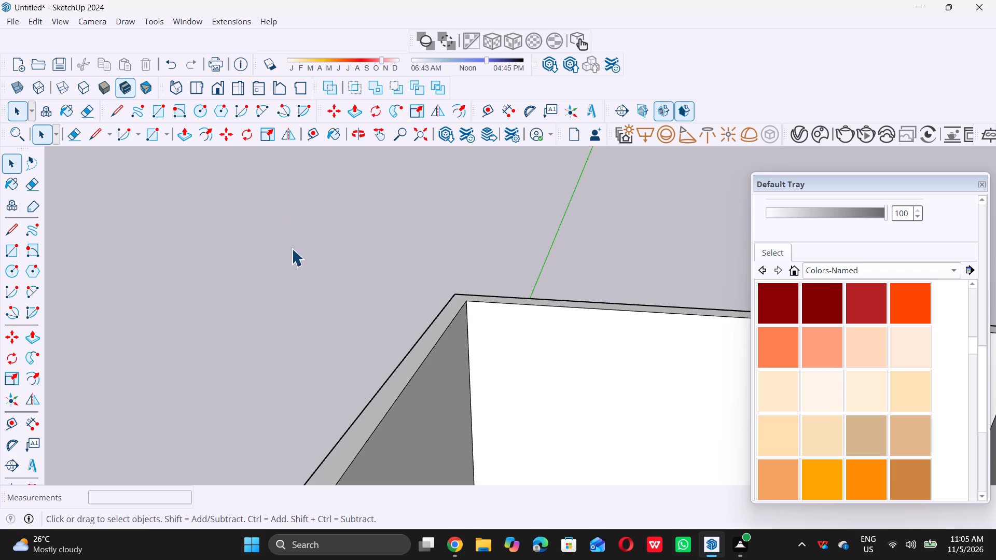
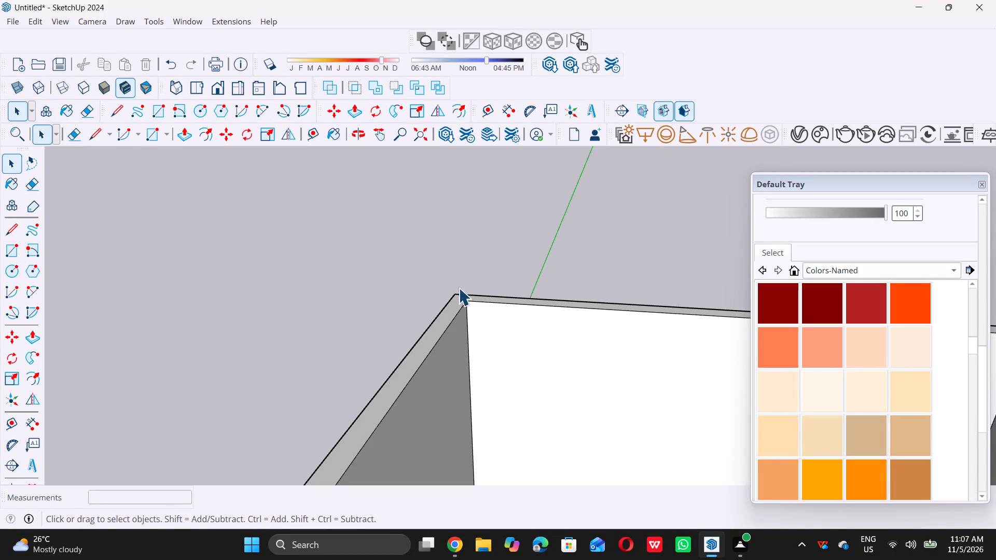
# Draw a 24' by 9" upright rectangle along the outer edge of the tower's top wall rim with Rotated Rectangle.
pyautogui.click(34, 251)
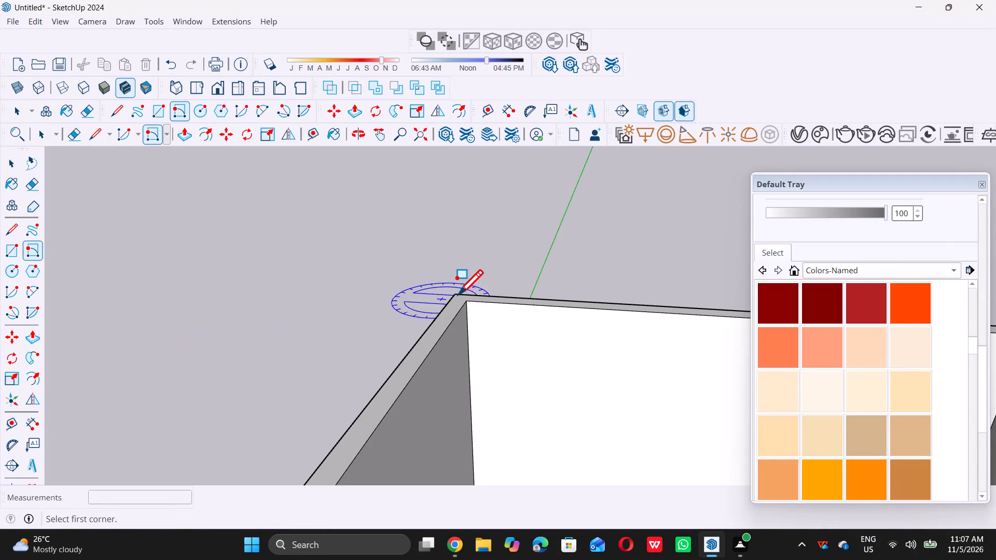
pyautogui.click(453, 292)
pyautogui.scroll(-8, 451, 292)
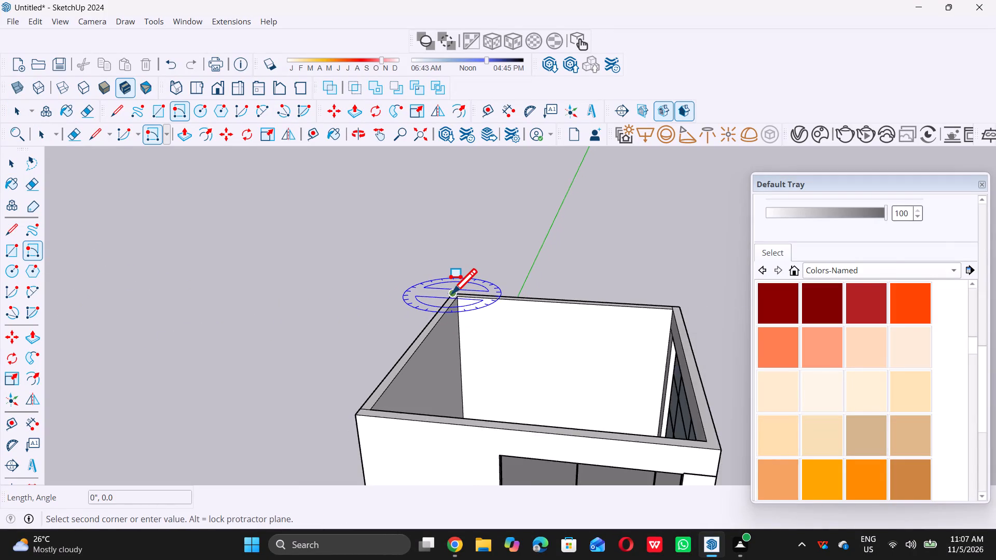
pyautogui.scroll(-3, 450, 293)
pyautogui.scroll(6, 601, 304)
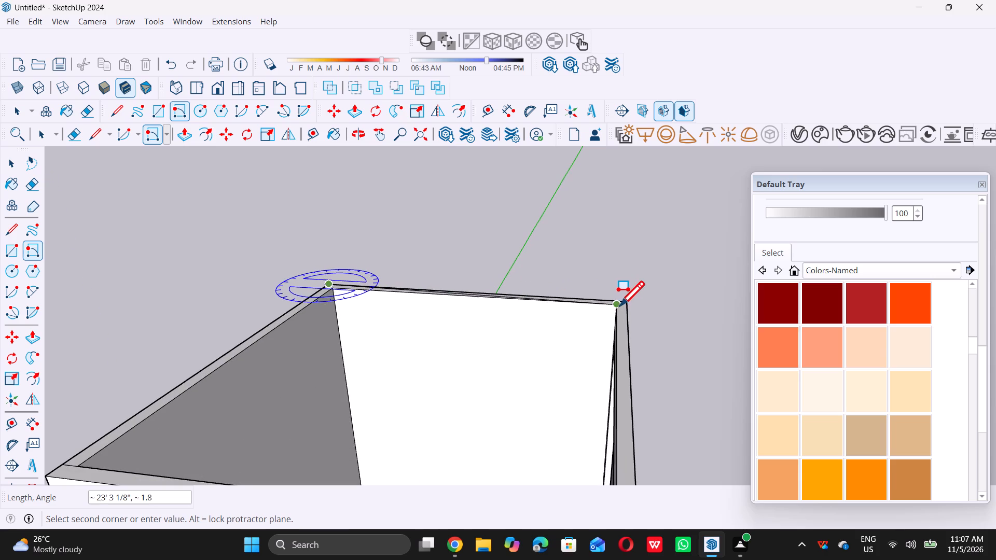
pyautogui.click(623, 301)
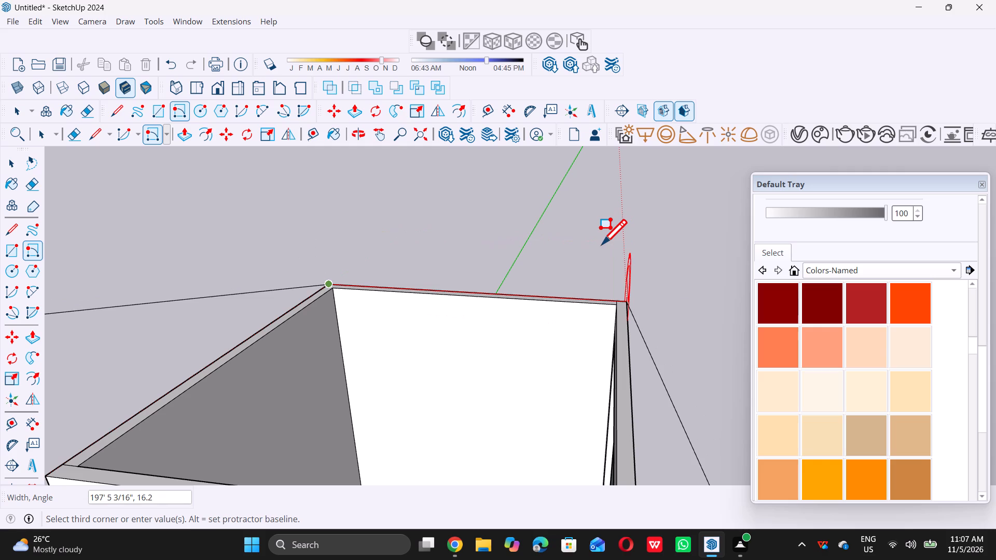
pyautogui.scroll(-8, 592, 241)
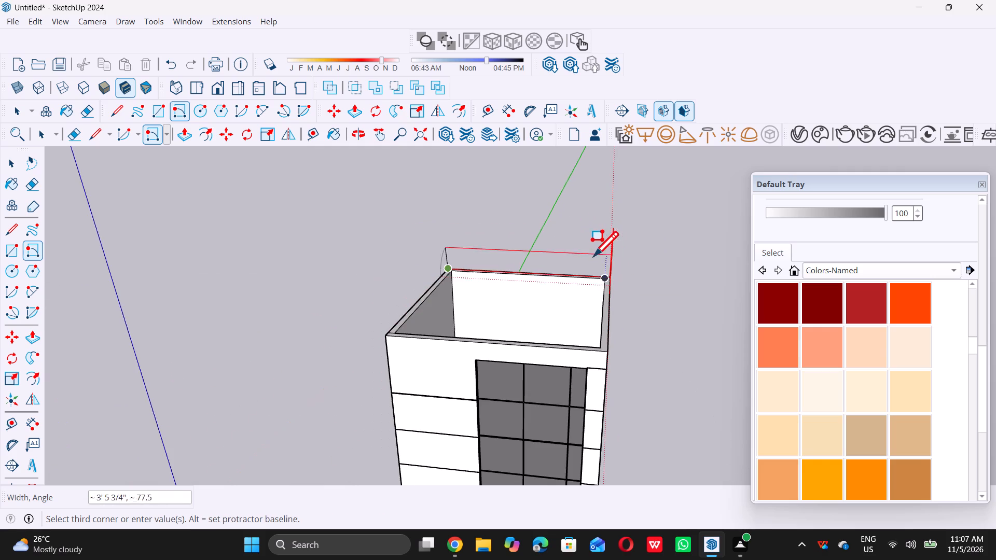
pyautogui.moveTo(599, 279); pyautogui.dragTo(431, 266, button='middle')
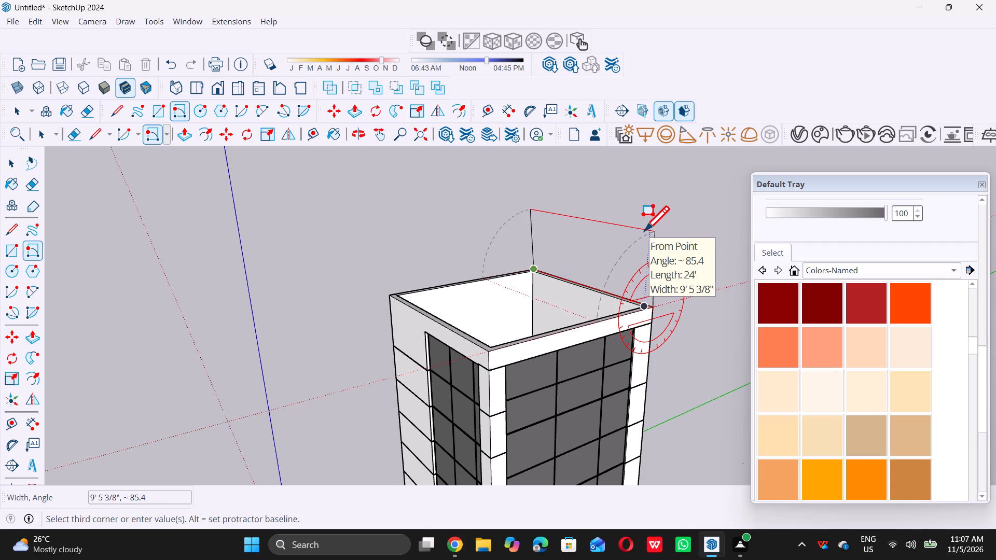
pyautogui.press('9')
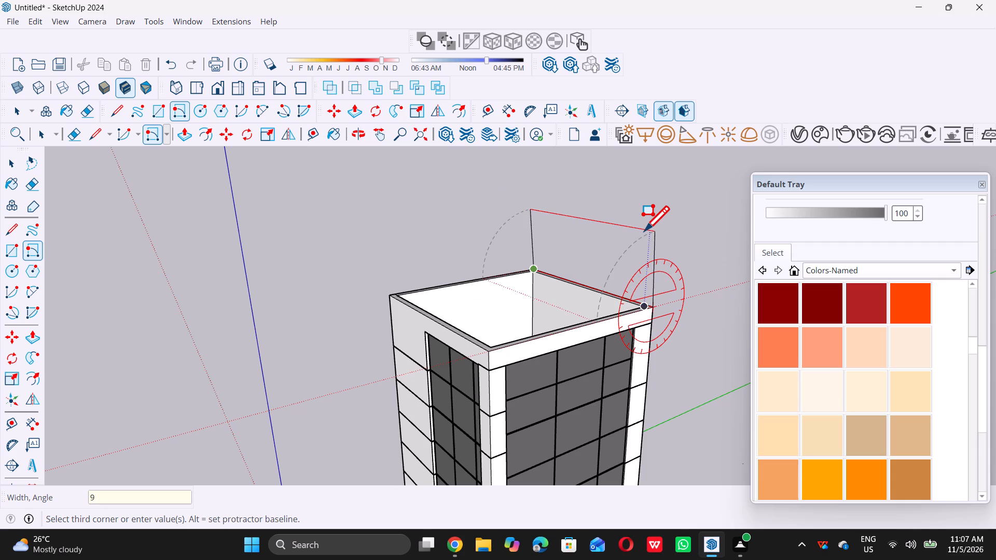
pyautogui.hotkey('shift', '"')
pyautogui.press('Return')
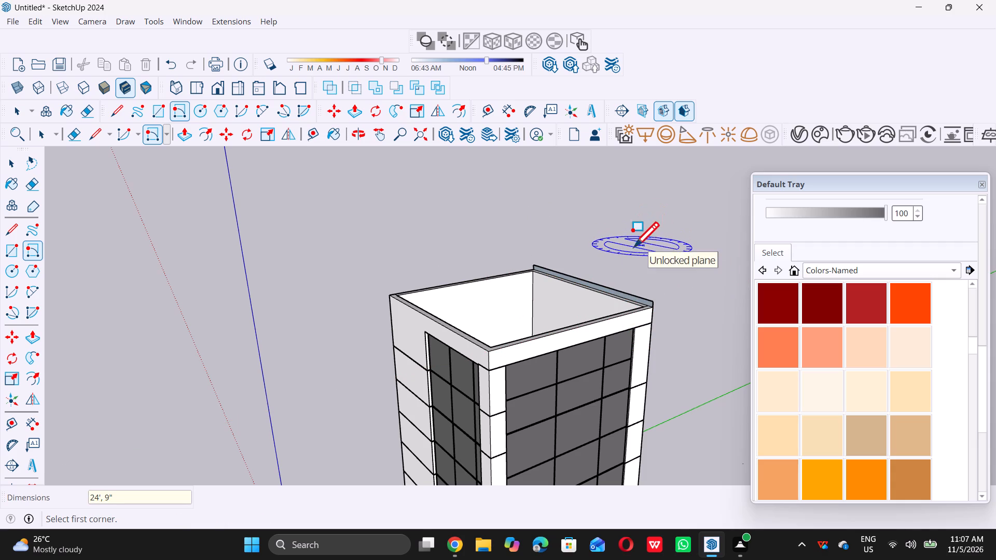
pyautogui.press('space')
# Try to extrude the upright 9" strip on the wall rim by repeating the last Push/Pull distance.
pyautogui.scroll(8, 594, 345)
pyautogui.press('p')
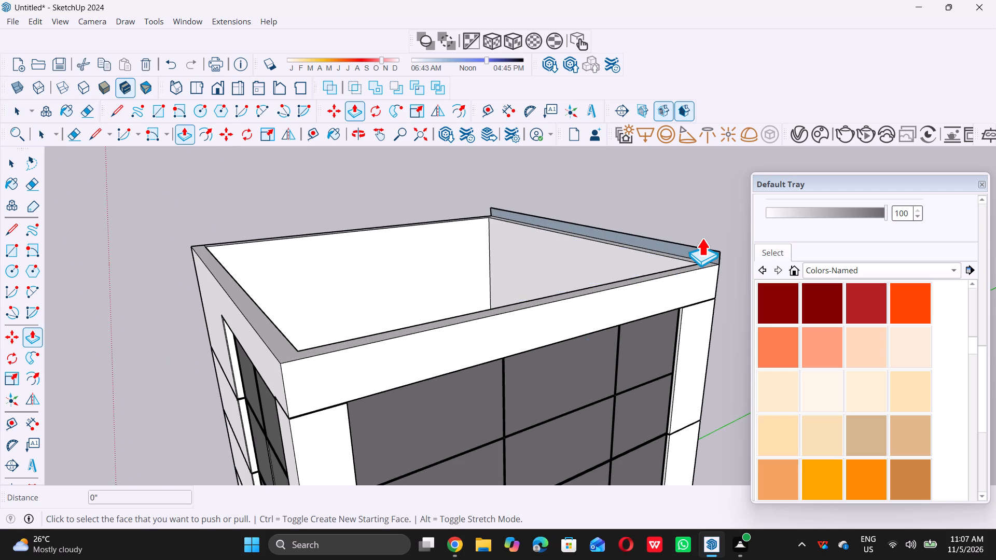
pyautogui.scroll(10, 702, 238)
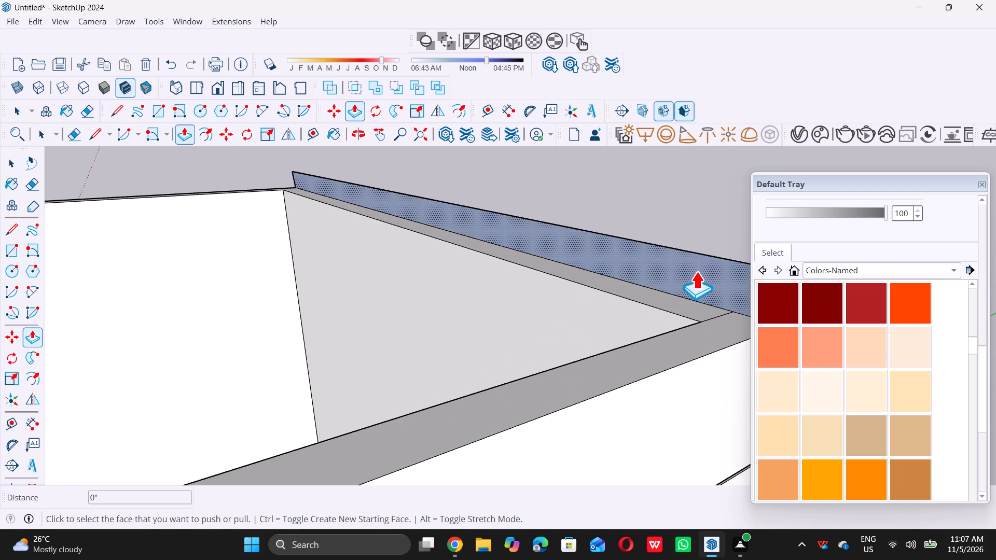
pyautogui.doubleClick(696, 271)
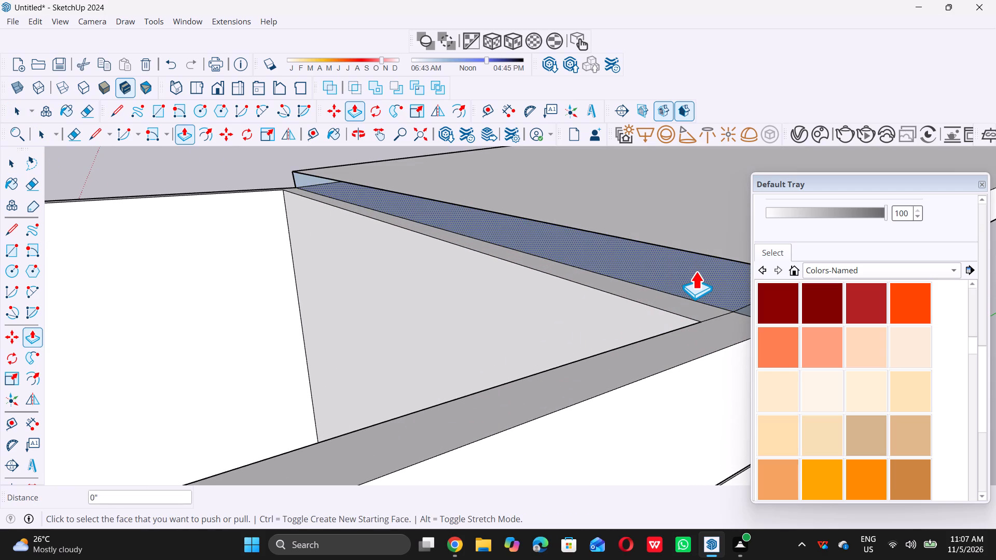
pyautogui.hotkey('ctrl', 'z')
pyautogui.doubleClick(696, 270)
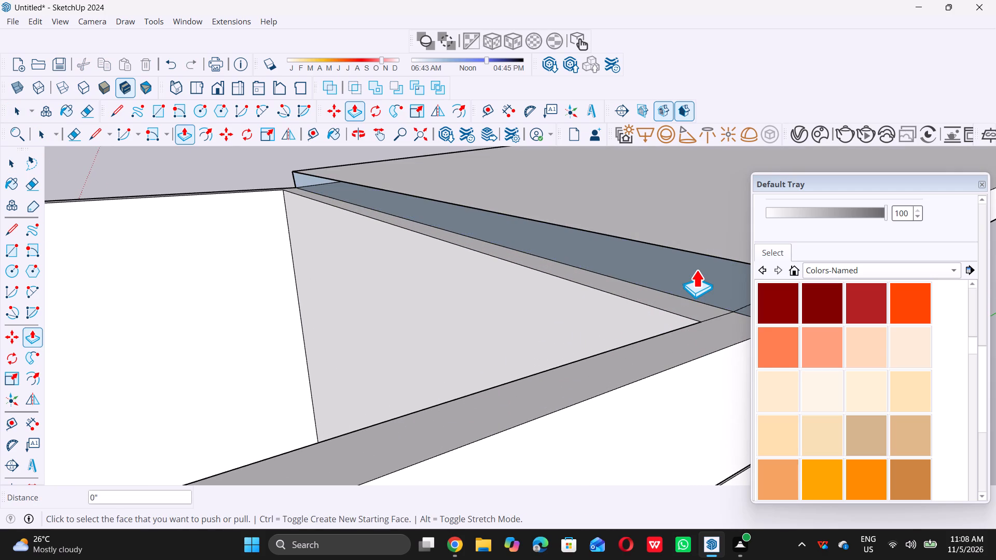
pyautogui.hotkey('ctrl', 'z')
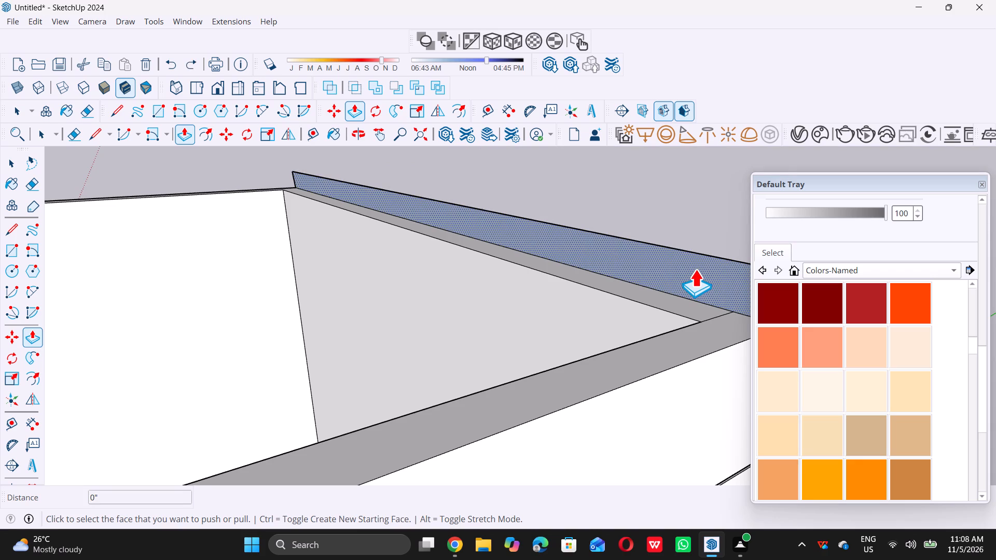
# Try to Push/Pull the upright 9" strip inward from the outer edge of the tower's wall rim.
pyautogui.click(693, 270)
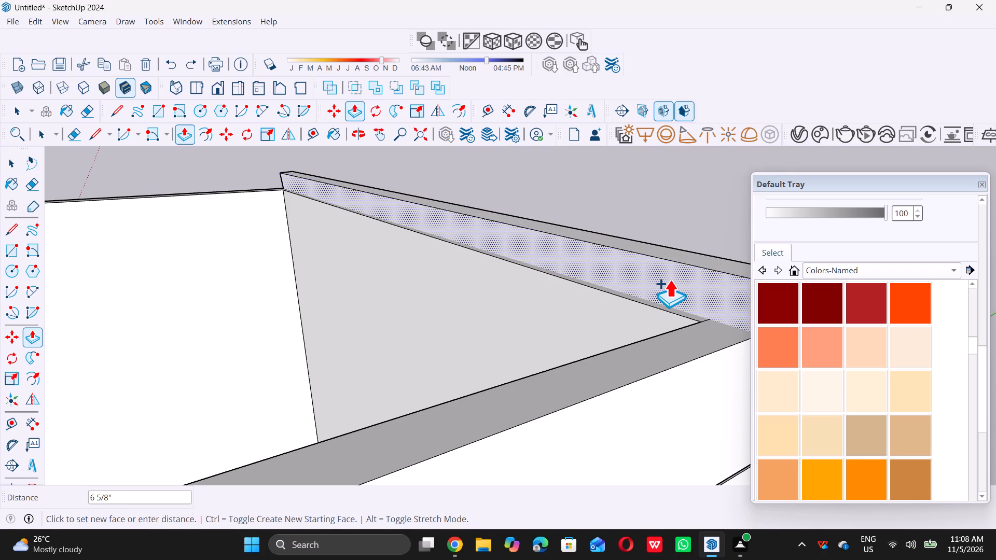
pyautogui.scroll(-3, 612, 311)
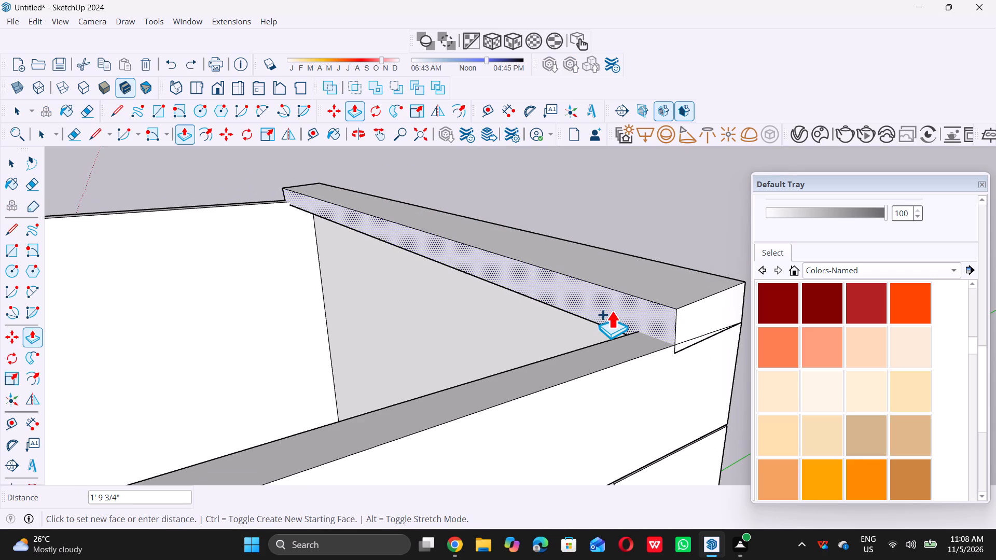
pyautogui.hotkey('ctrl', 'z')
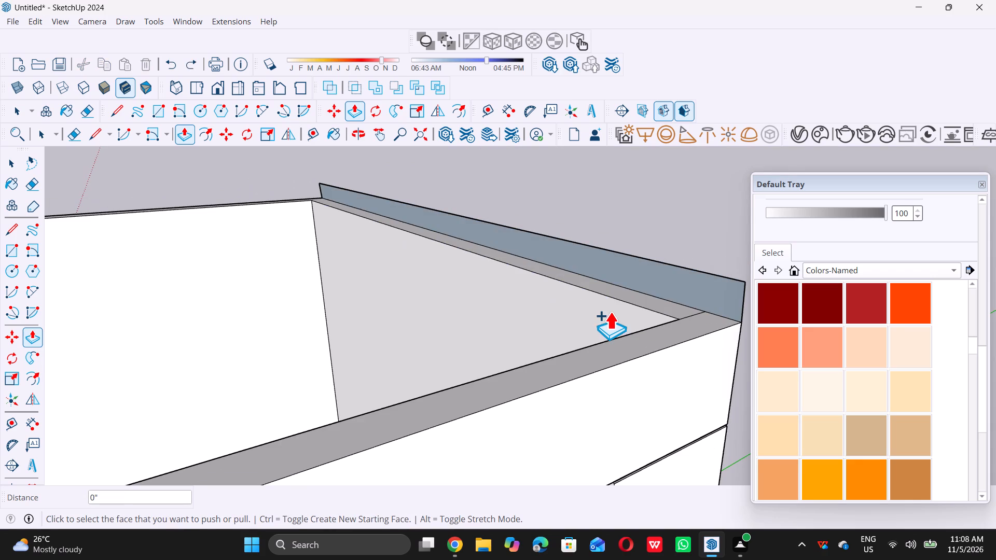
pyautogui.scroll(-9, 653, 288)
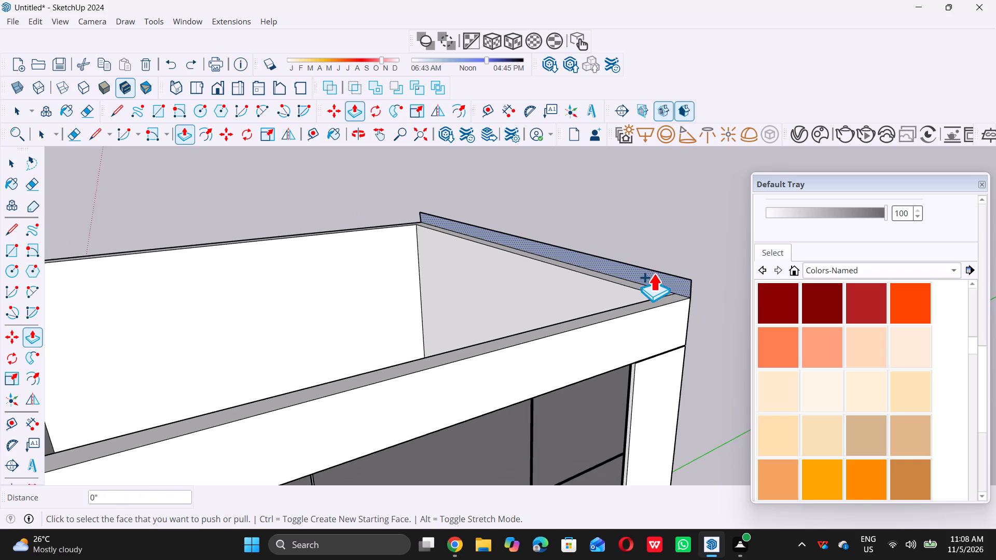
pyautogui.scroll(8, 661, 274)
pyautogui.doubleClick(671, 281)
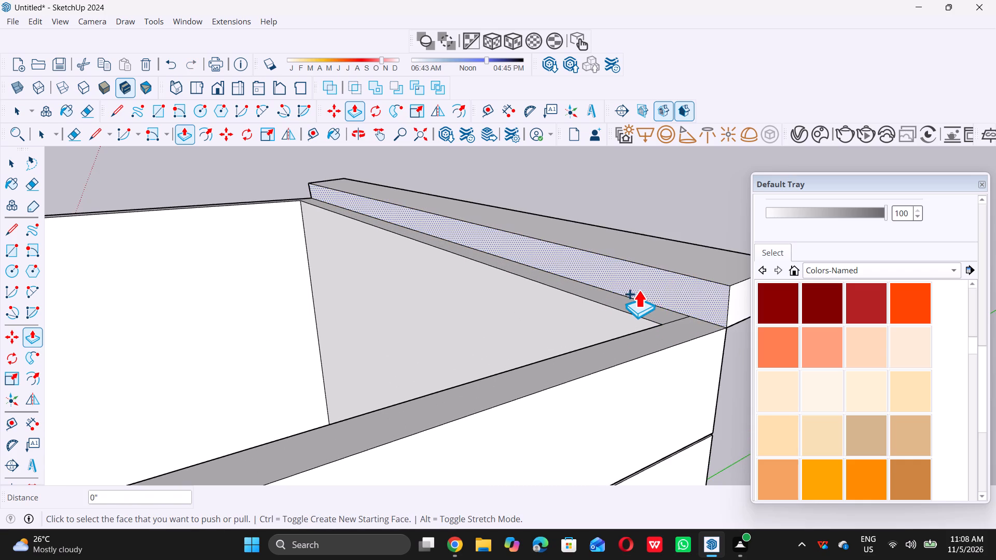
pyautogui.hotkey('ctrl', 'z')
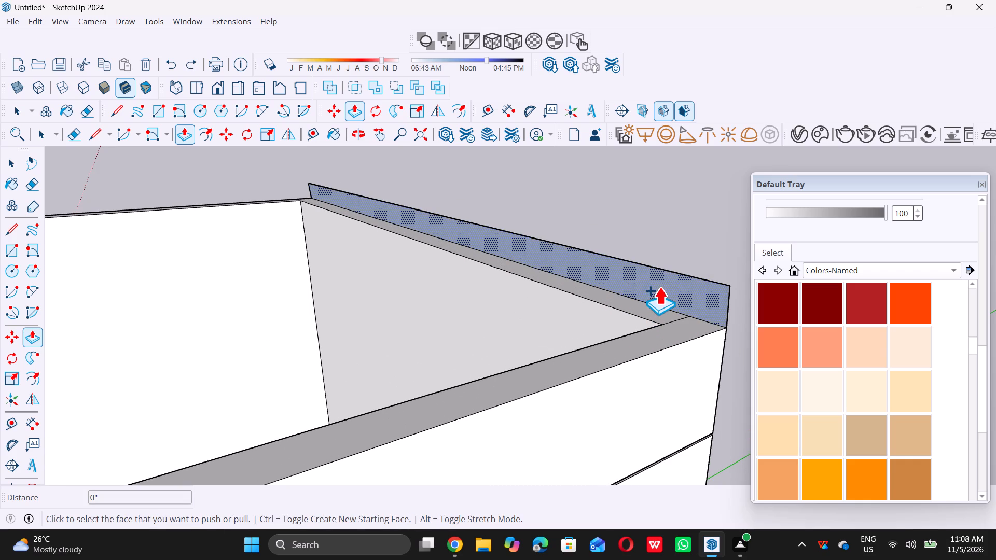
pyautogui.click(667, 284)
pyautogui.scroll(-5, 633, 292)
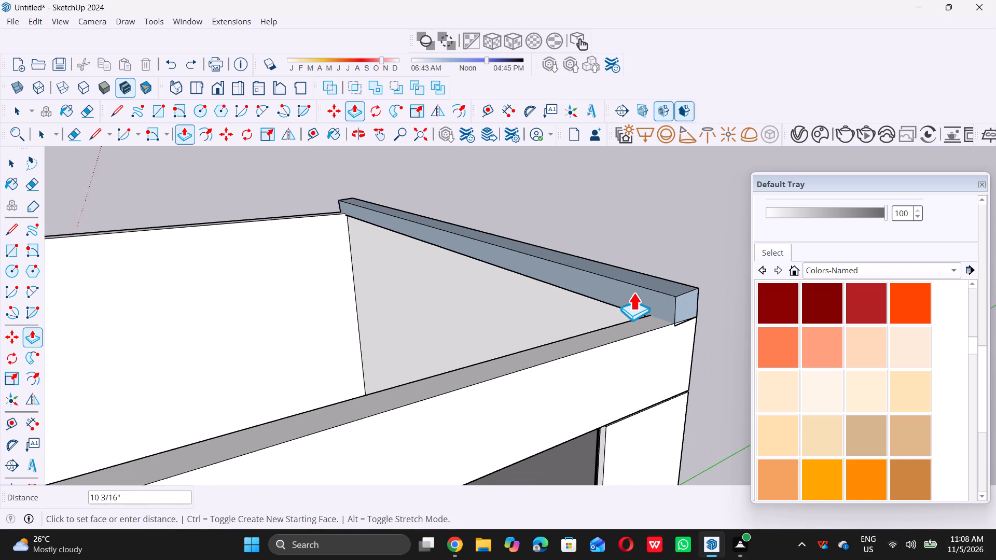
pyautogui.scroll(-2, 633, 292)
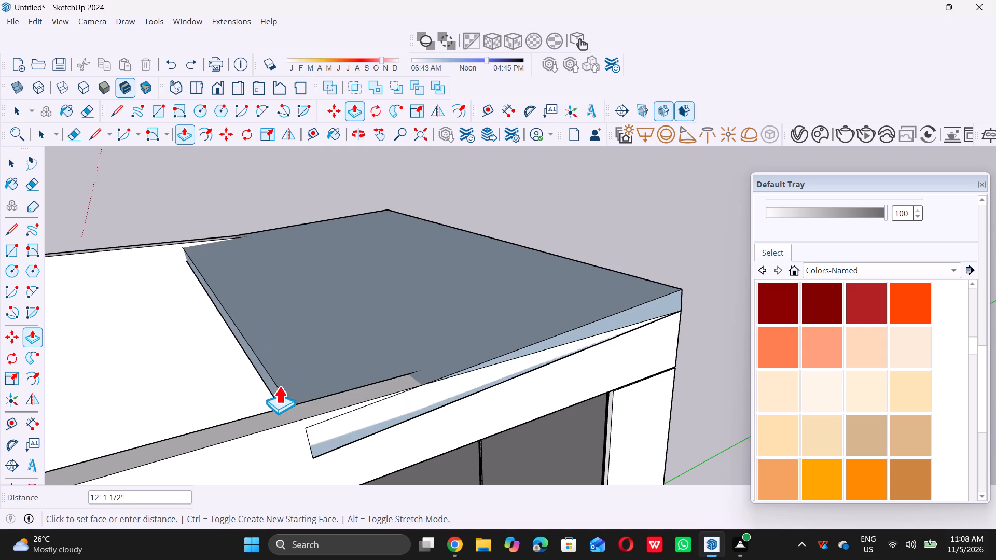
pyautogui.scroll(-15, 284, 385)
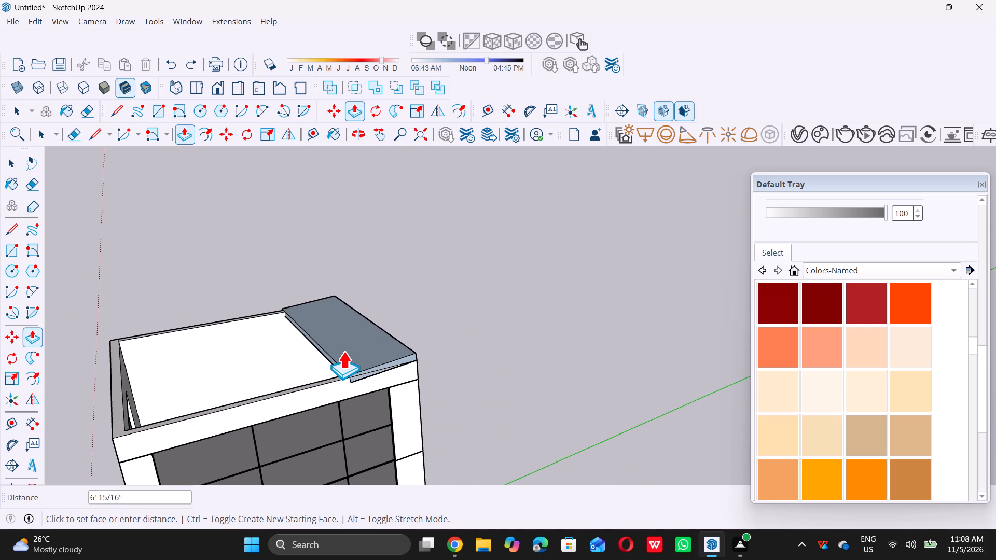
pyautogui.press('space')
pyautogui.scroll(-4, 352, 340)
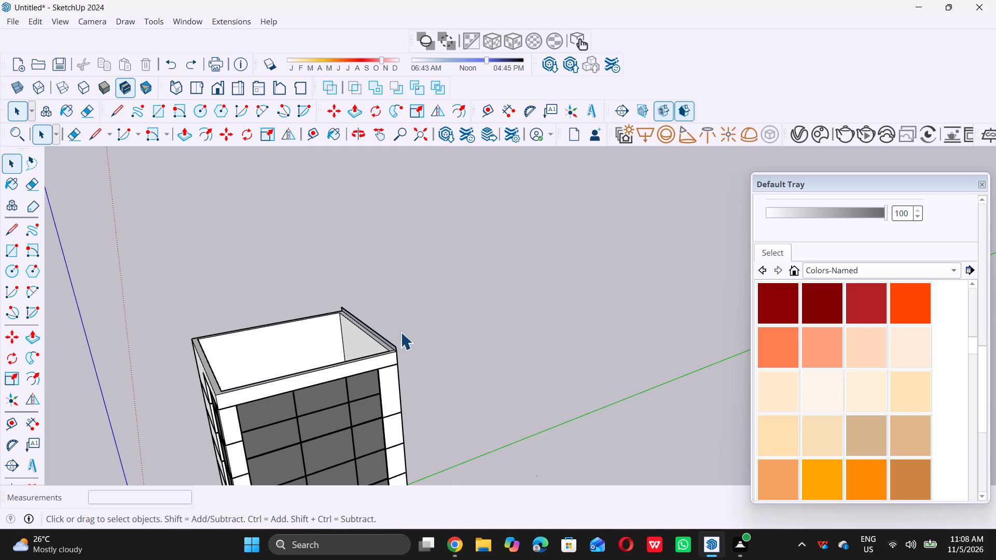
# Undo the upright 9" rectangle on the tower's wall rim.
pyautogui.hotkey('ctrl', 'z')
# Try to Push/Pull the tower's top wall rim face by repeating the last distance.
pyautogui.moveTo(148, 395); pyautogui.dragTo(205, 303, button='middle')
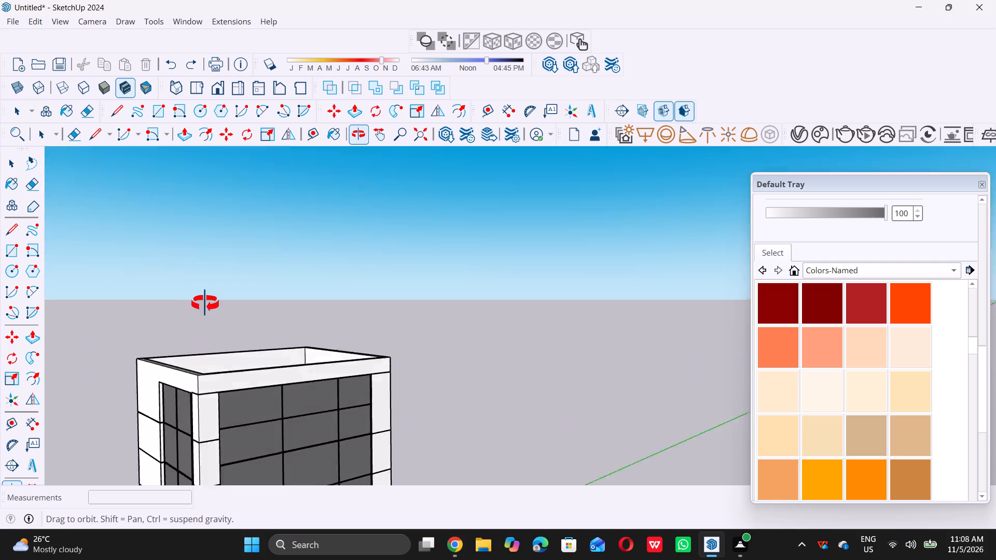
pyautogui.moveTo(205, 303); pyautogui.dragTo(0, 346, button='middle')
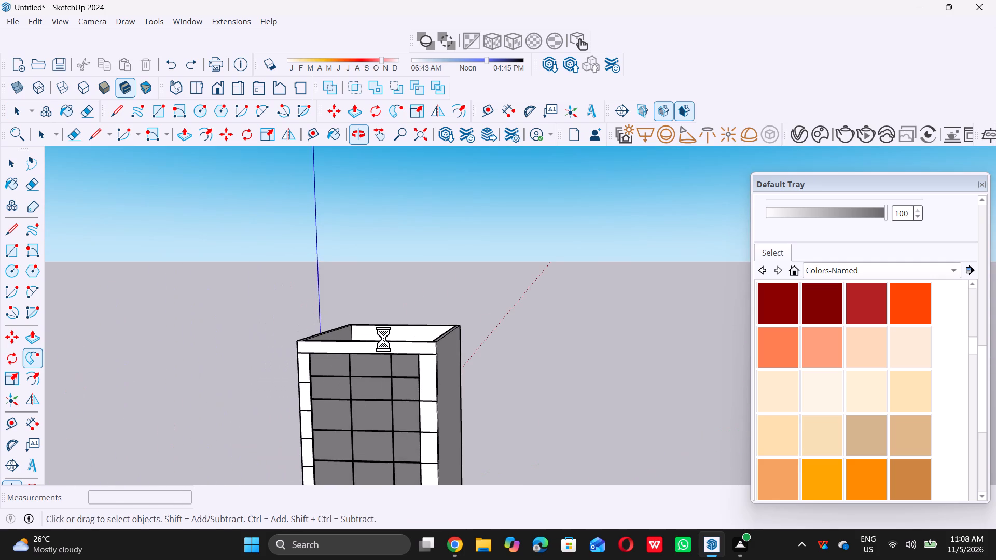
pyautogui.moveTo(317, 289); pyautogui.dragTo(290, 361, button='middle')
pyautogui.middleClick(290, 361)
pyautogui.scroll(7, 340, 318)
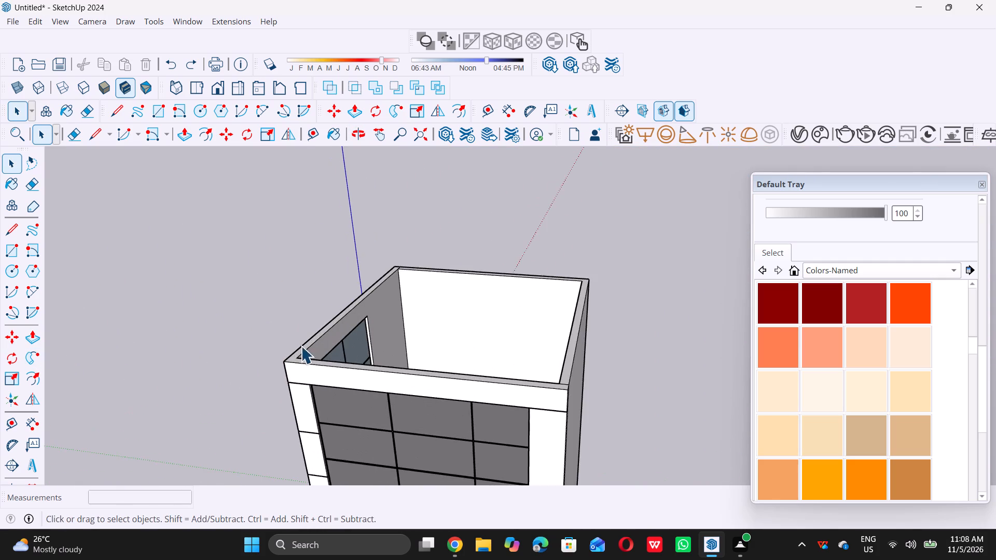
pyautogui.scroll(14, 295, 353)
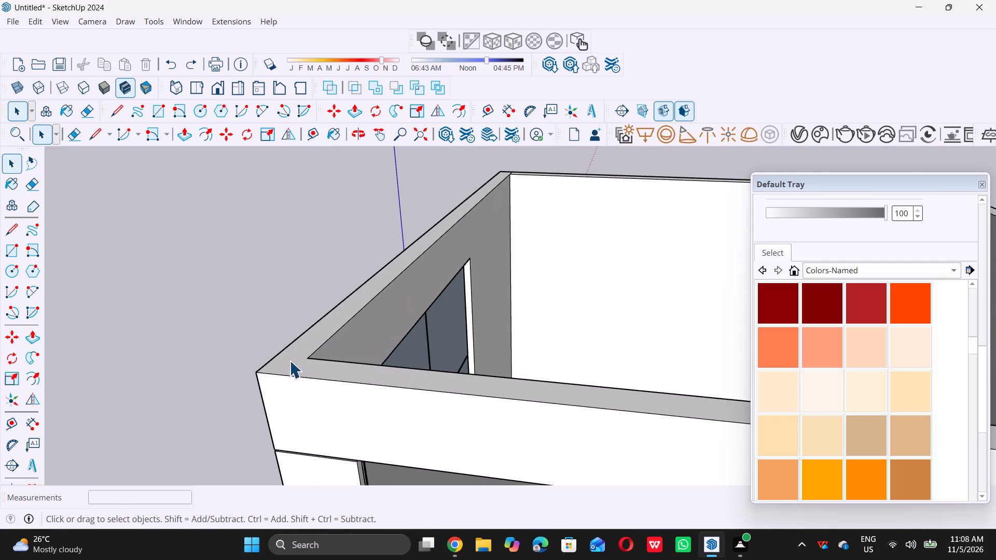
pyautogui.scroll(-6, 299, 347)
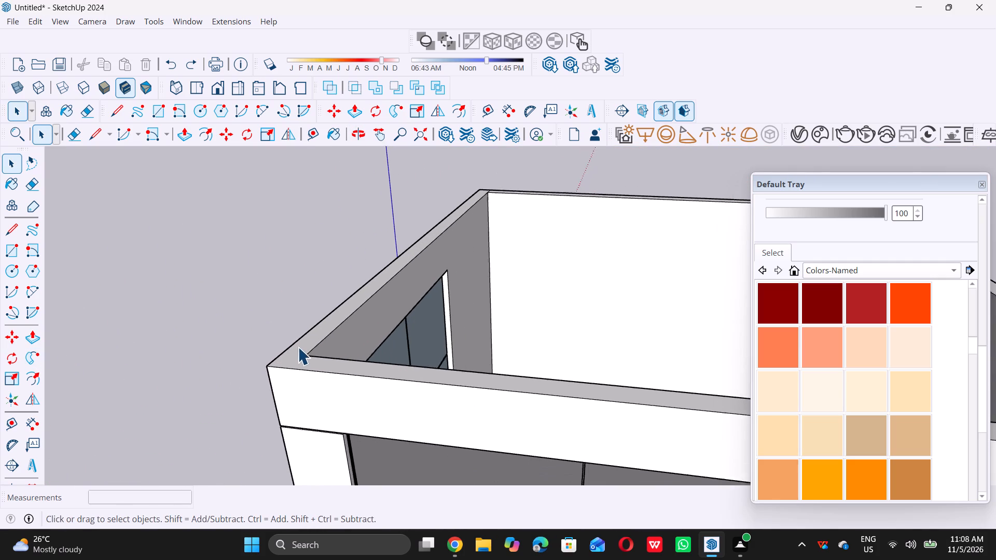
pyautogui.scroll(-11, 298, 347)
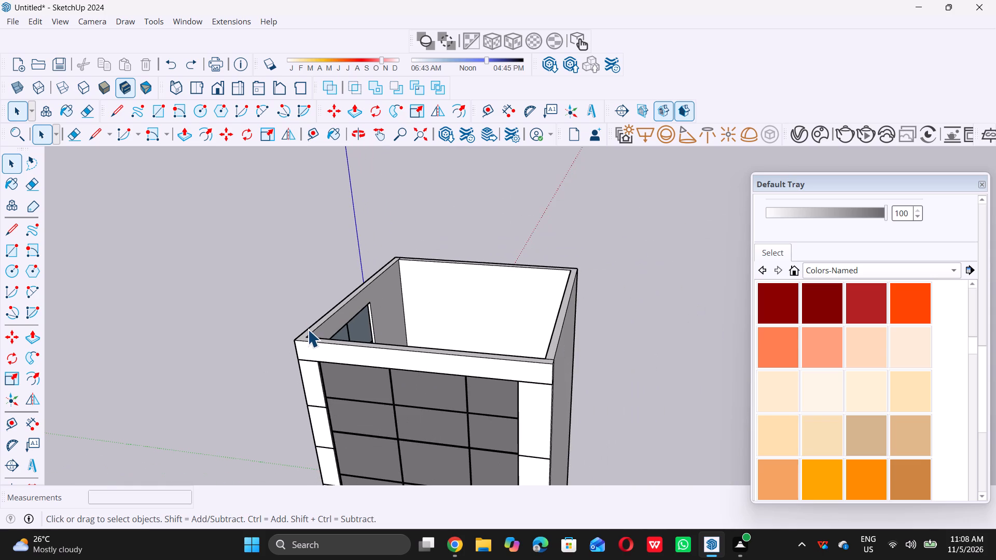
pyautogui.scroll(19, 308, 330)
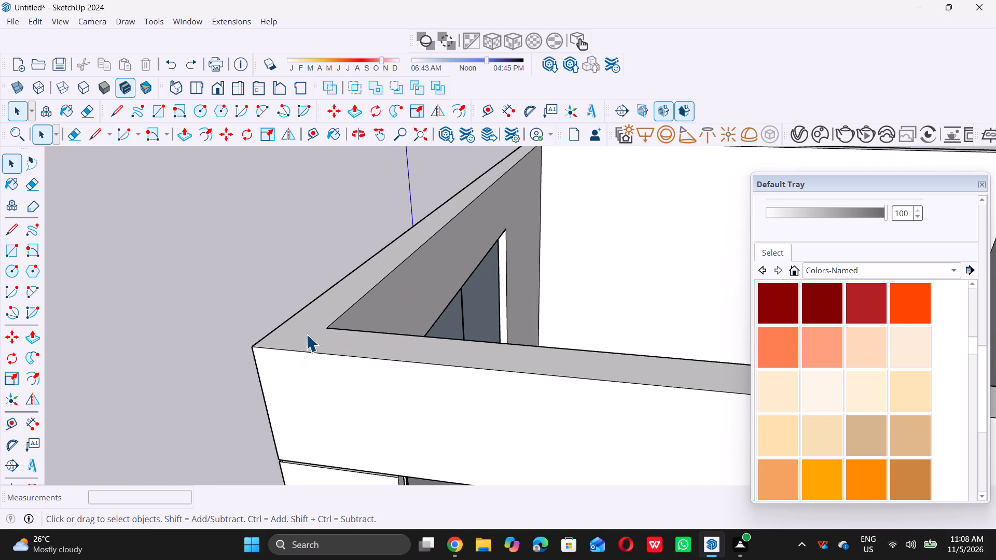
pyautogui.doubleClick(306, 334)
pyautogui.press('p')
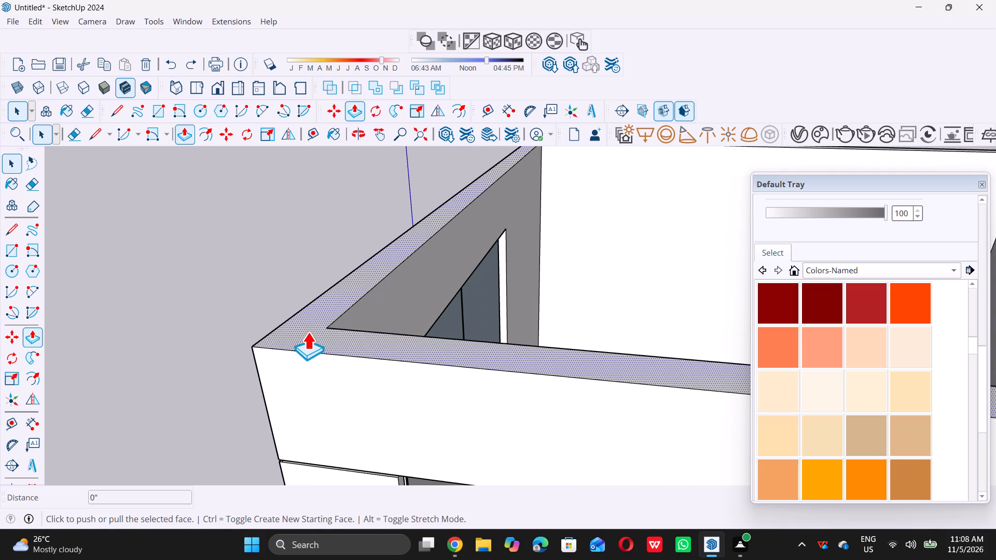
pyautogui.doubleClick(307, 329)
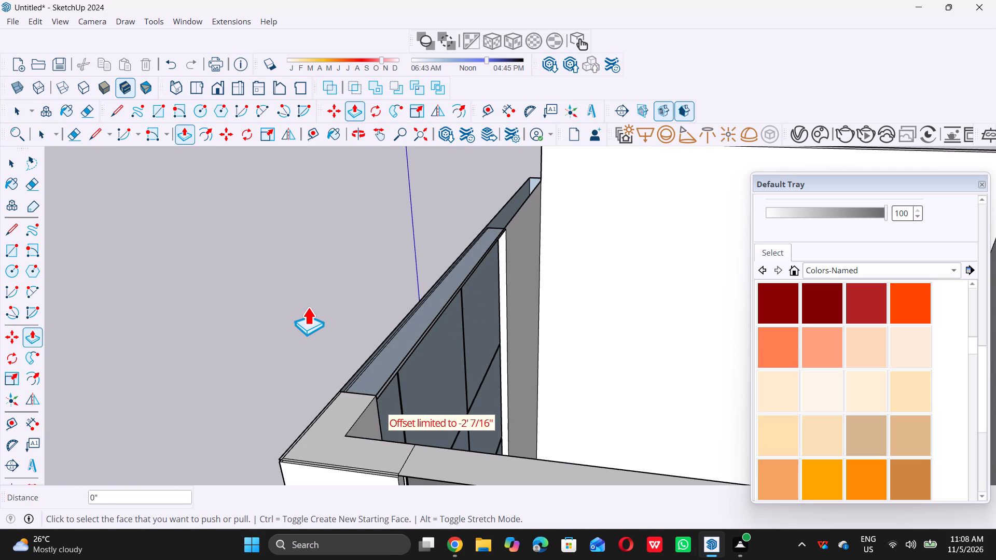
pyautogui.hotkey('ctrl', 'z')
# Push/Pull the tower's top wall rim face upward by 9".
pyautogui.click(321, 319)
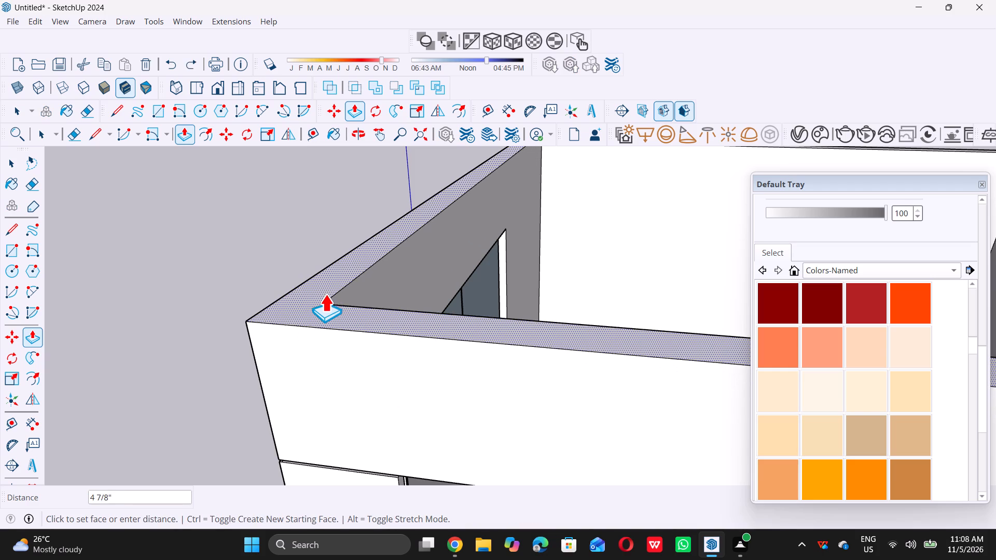
pyautogui.press('9')
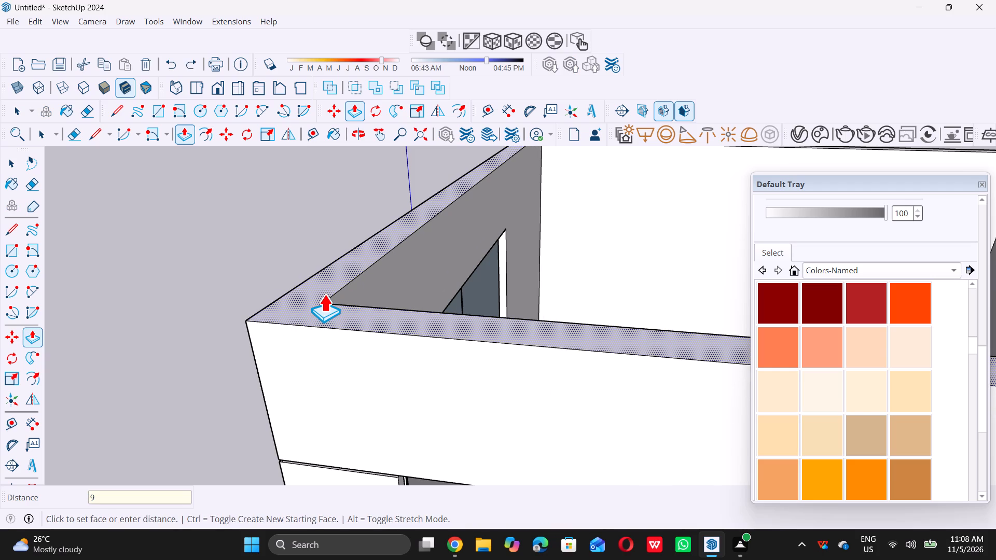
pyautogui.hotkey('shift', '"')
pyautogui.press('Return')
pyautogui.press('space')
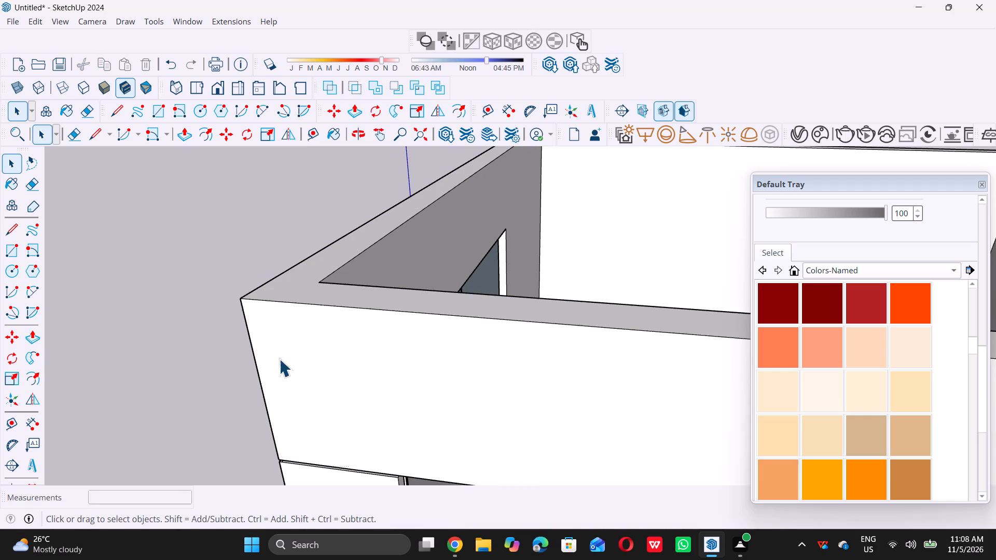
# Place a guide 9" below the top inner edge of the raised tower wall above the glazing.
pyautogui.scroll(-11, 279, 359)
pyautogui.moveTo(324, 333); pyautogui.dragTo(79, 304, button='middle')
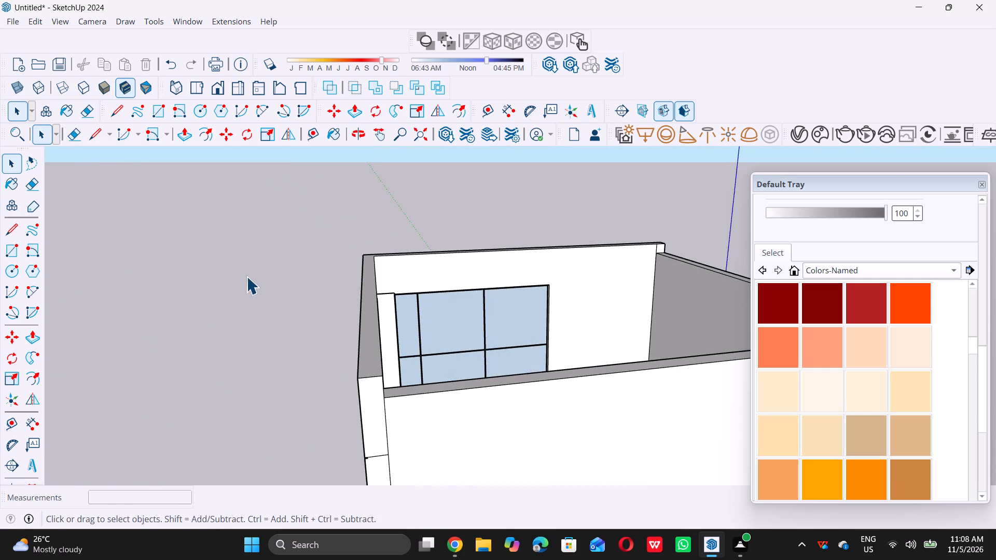
pyautogui.scroll(-5, 145, 264)
pyautogui.moveTo(429, 290); pyautogui.dragTo(381, 282, button='middle')
pyautogui.scroll(9, 384, 266)
pyautogui.press('t')
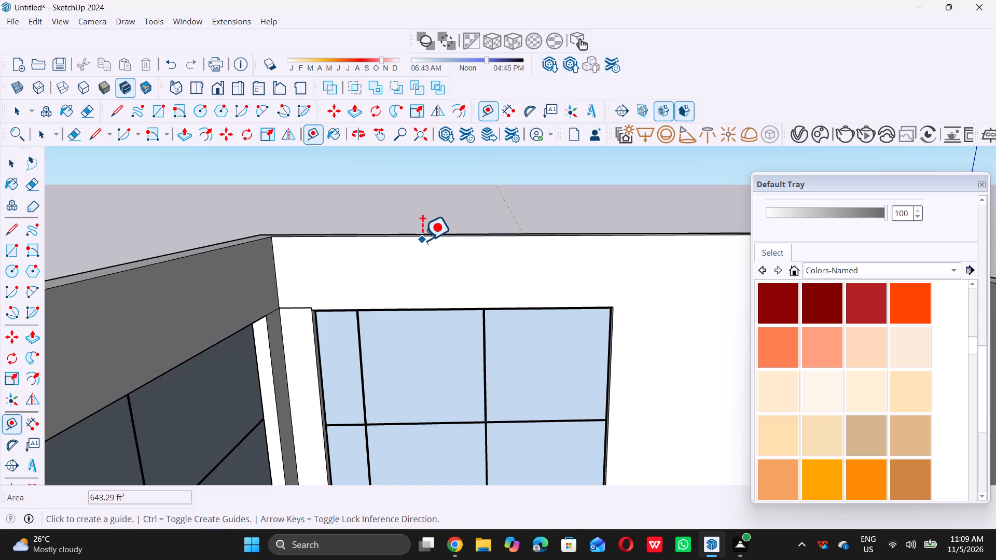
pyautogui.click(423, 240)
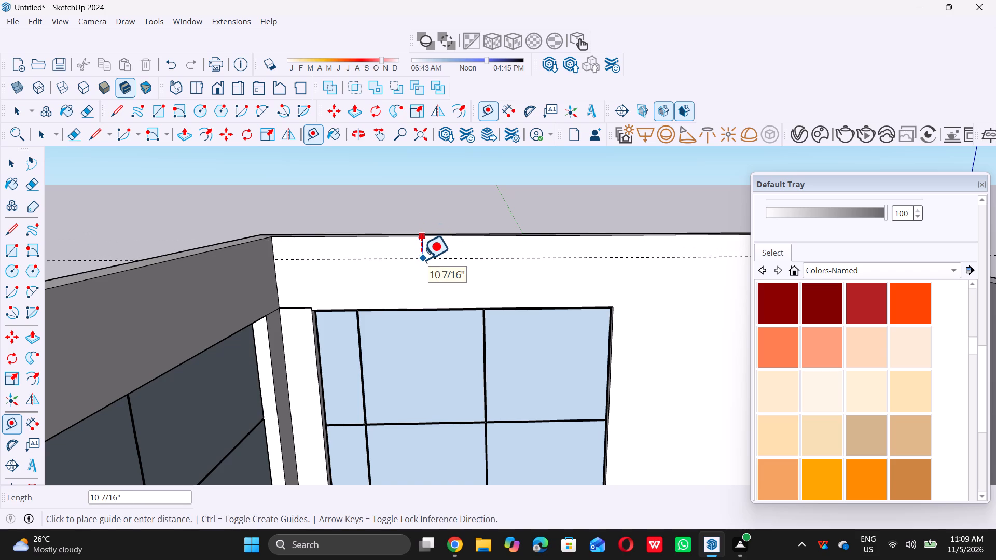
pyautogui.press('9')
pyautogui.hotkey('shift', '"')
pyautogui.press('Return')
pyautogui.press('space')
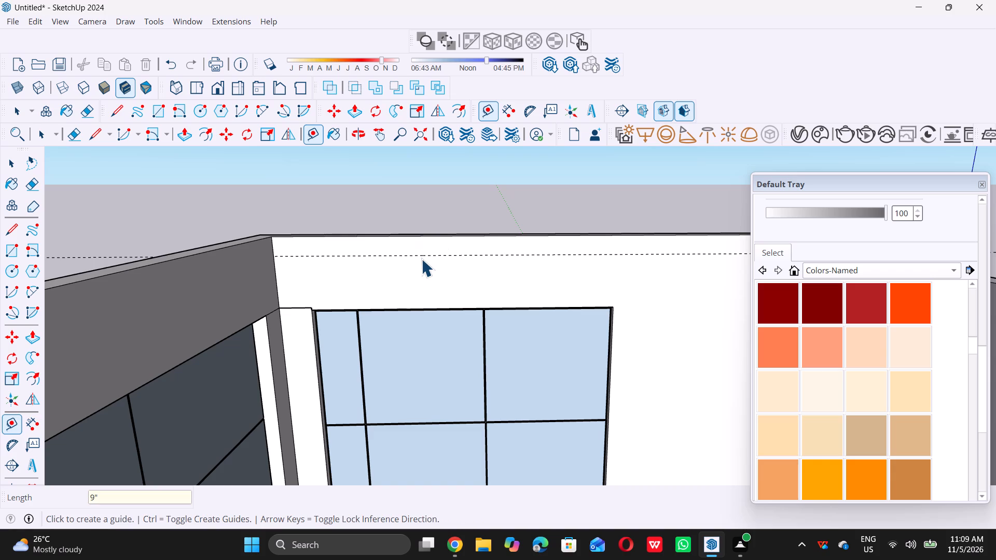
# Draw a 9" by 23' 3" rectangle on the wall's inner face, from the guide at the inner corner to the opposite top end.
pyautogui.write('r')
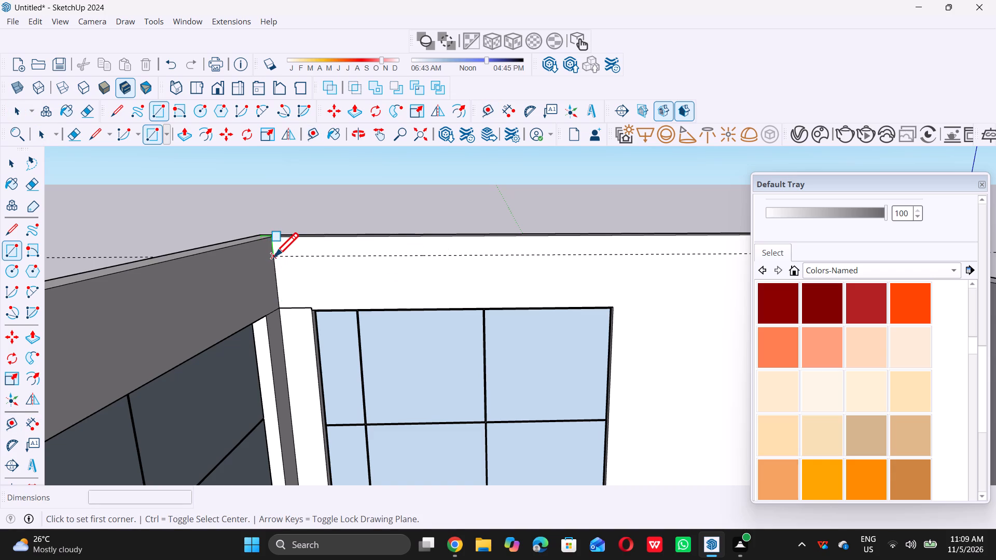
pyautogui.click(274, 255)
pyautogui.scroll(-7, 273, 256)
pyautogui.scroll(4, 587, 250)
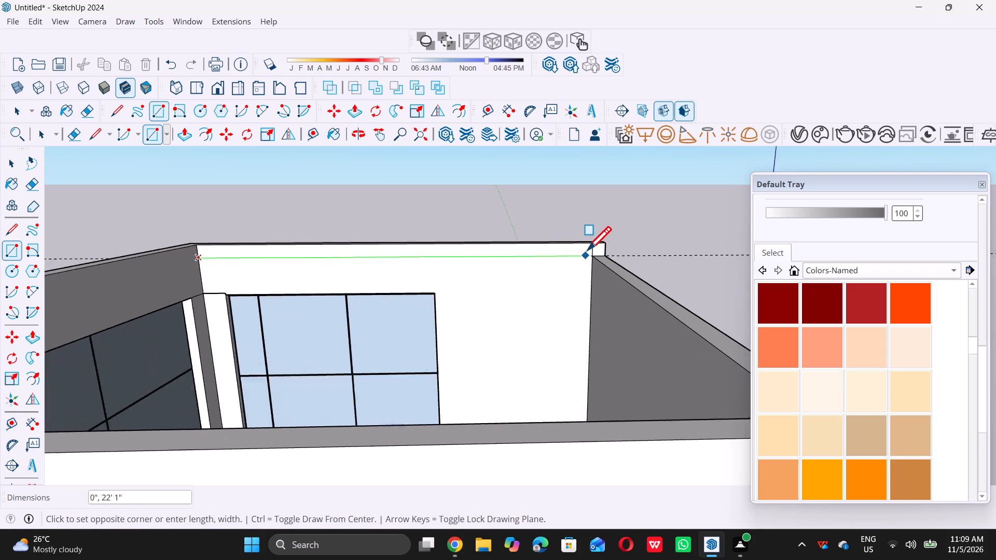
pyautogui.scroll(7, 587, 250)
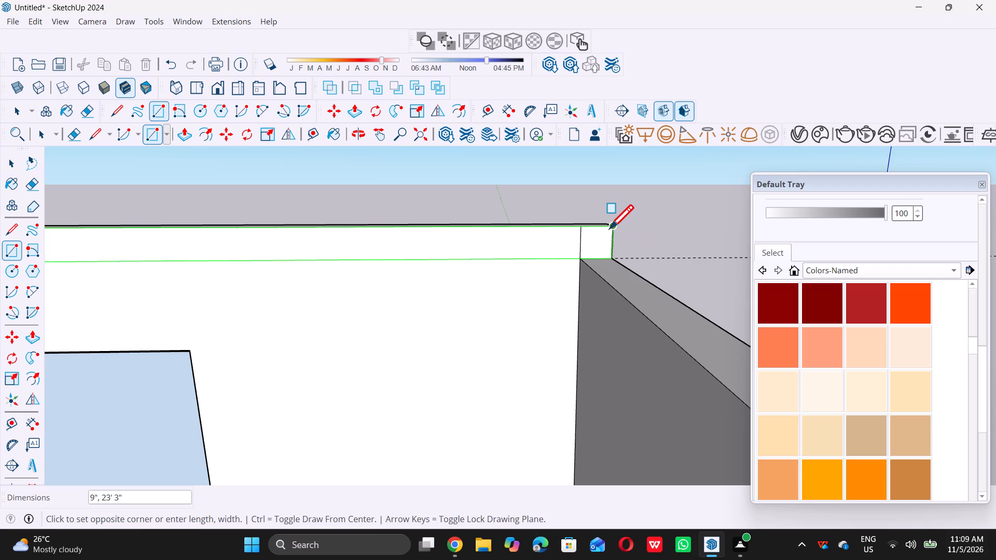
pyautogui.tripleClick(609, 228)
pyautogui.press('space')
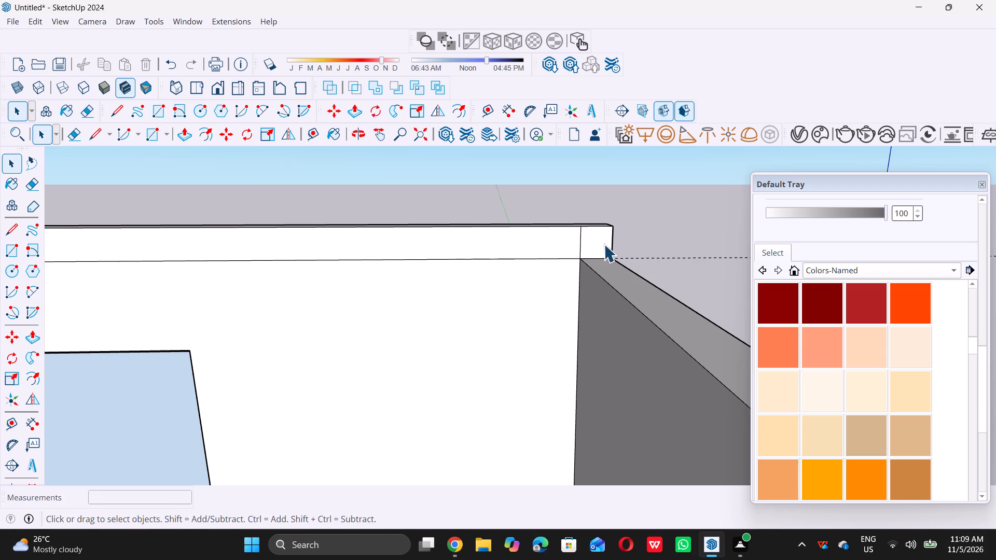
# Erase the short vertical edge dividing the 9" strip near its end where the lower wall meets it.
pyautogui.press('e')
pyautogui.scroll(5, 584, 243)
pyautogui.click(577, 235)
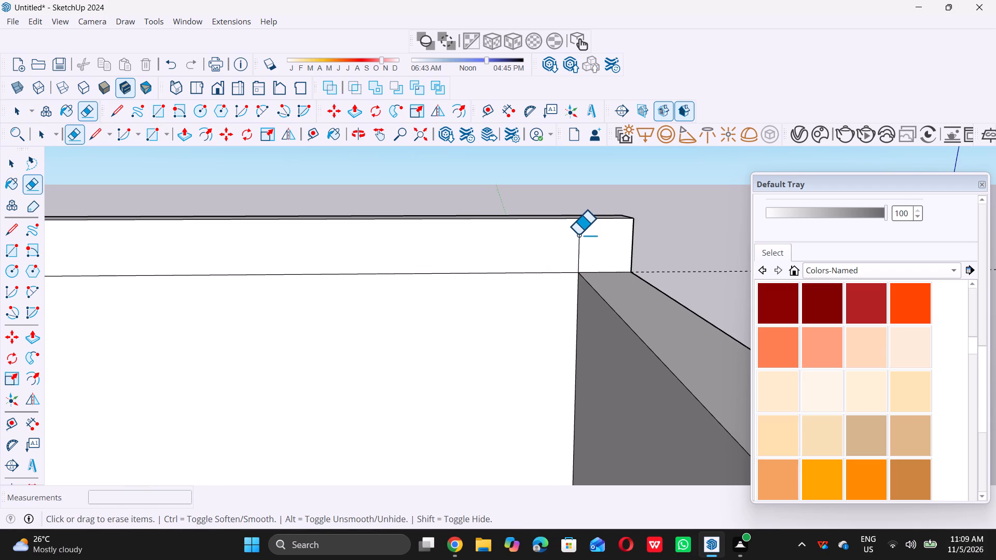
pyautogui.tripleClick(578, 239)
pyautogui.doubleClick(578, 238)
pyautogui.scroll(-13, 580, 241)
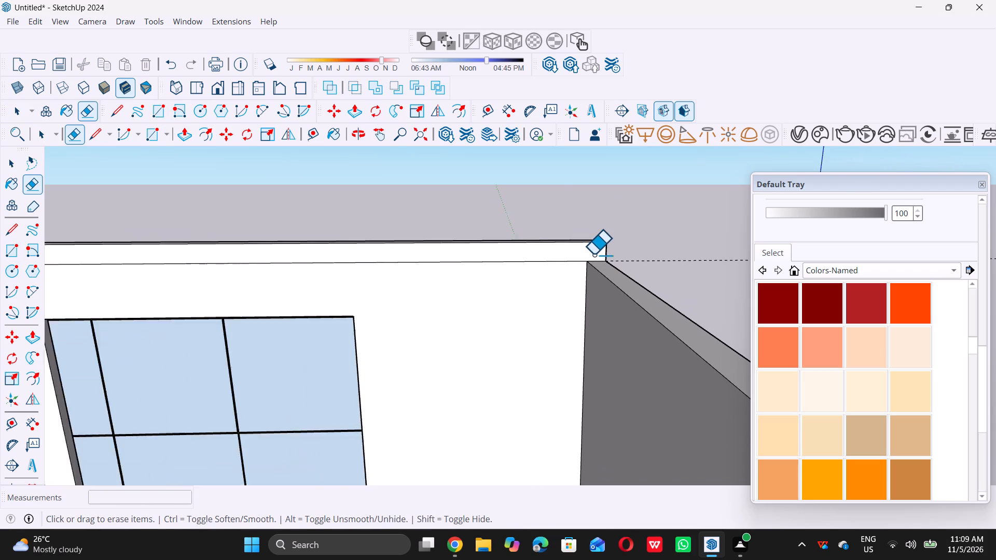
pyautogui.scroll(-4, 593, 254)
pyautogui.press('space')
# Draw a 9" line across the rim's top face from the strip's inner corner to the outer edge.
pyautogui.moveTo(556, 244); pyautogui.dragTo(518, 258, button='middle')
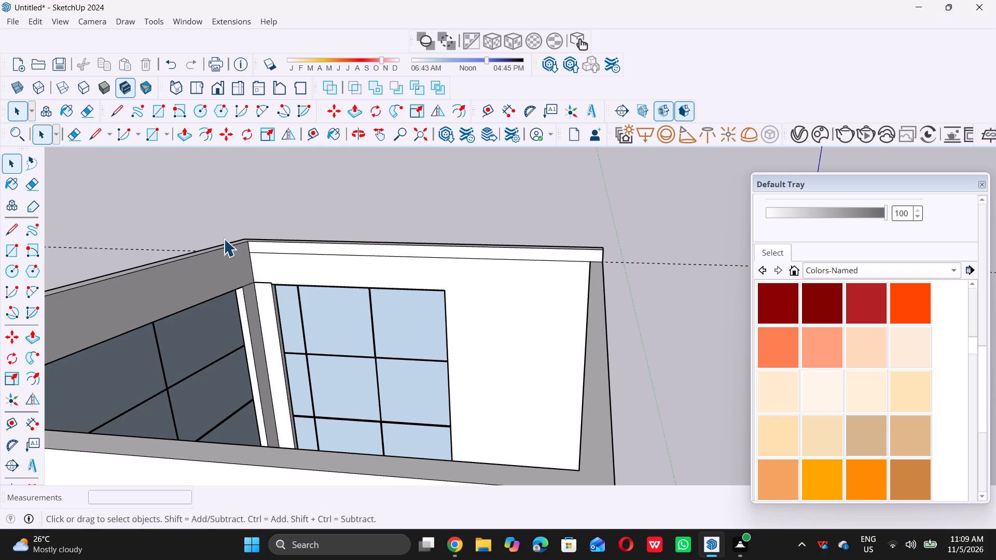
pyautogui.moveTo(224, 239); pyautogui.dragTo(215, 290, button='middle')
pyautogui.scroll(16, 231, 267)
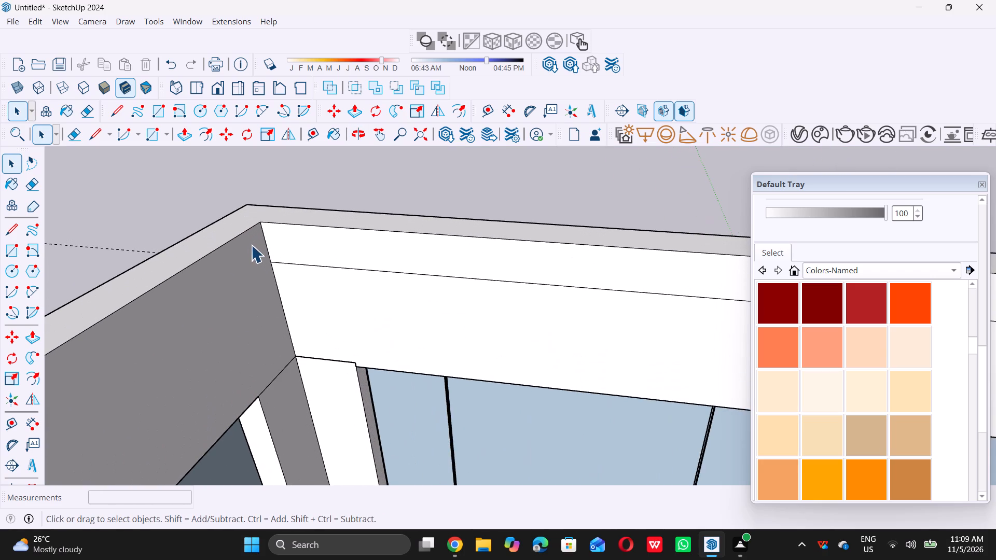
pyautogui.press('l')
pyautogui.click(258, 220)
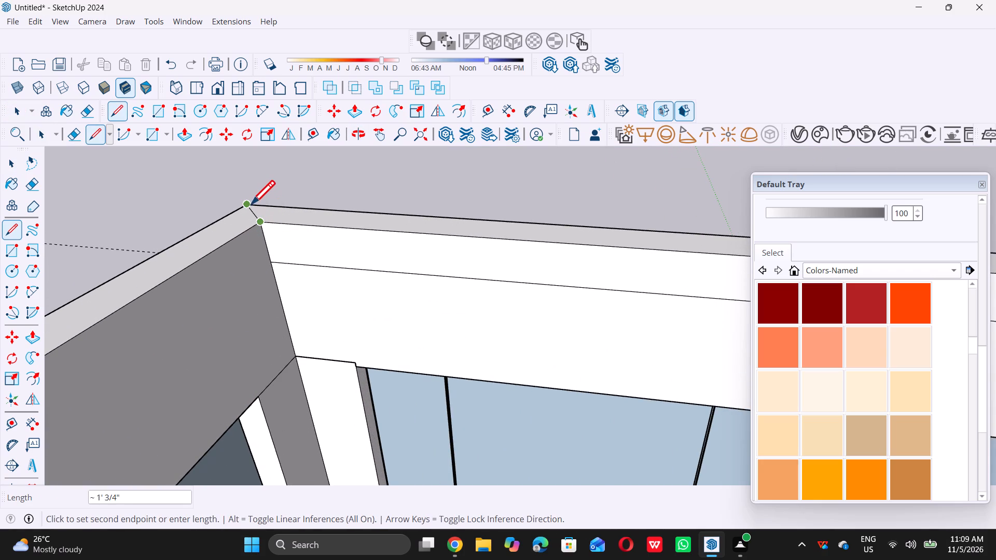
pyautogui.tripleClick(284, 206)
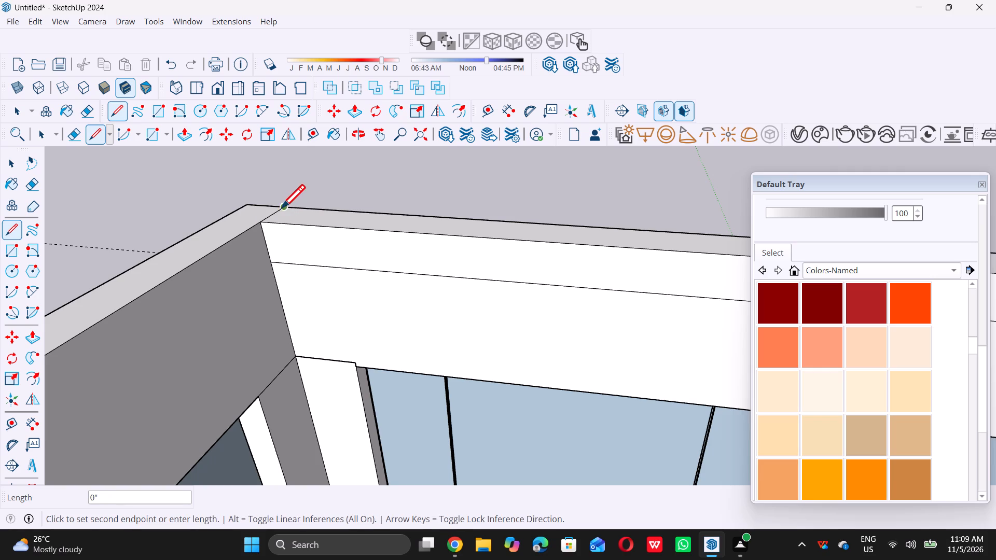
pyautogui.press('space')
# Push/Pull the 9" strip 22' 6" across the tower's open top to form the roof slab.
pyautogui.scroll(-13, 244, 218)
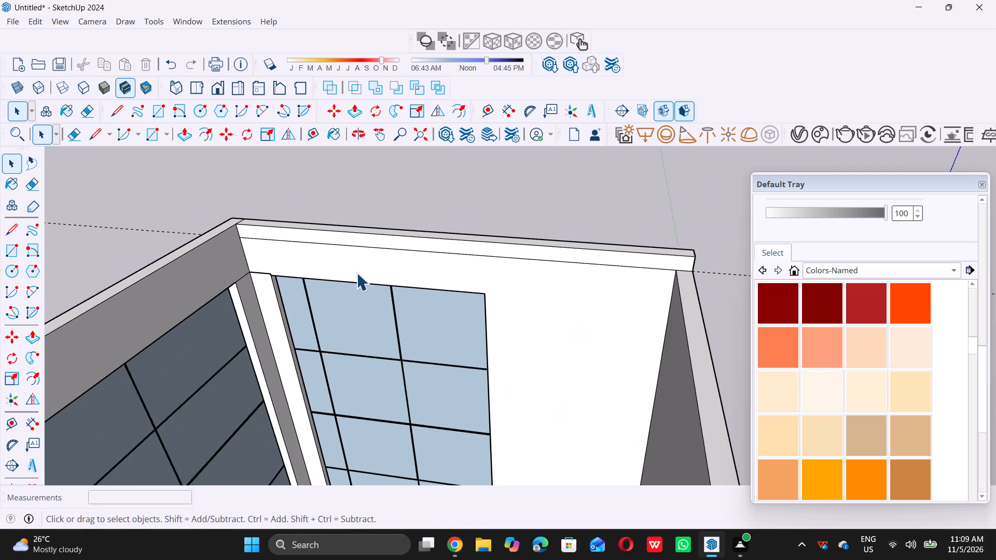
pyautogui.scroll(-5, 356, 271)
pyautogui.moveTo(480, 358); pyautogui.dragTo(431, 367, button='middle')
pyautogui.middleClick(431, 367)
pyautogui.scroll(4, 517, 280)
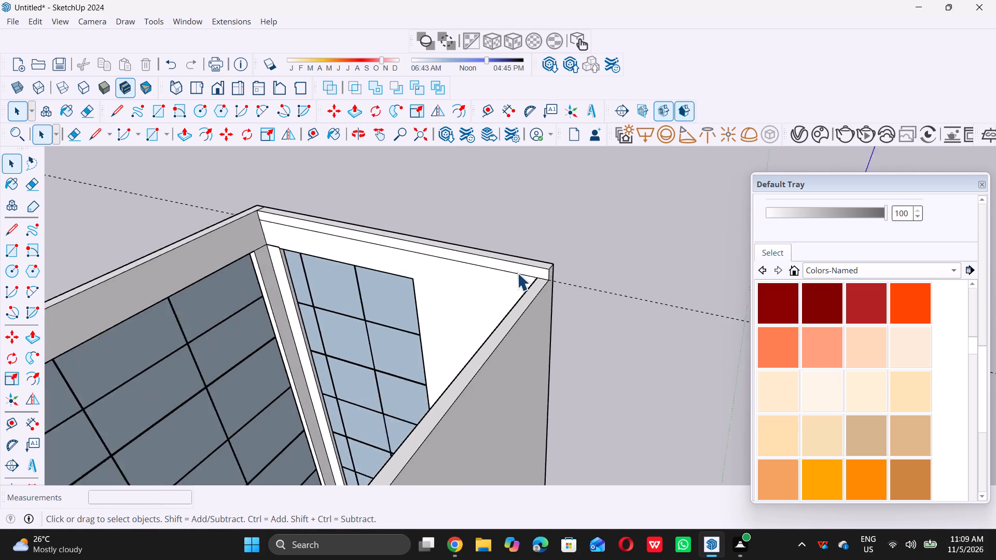
pyautogui.scroll(5, 517, 273)
pyautogui.click(530, 269)
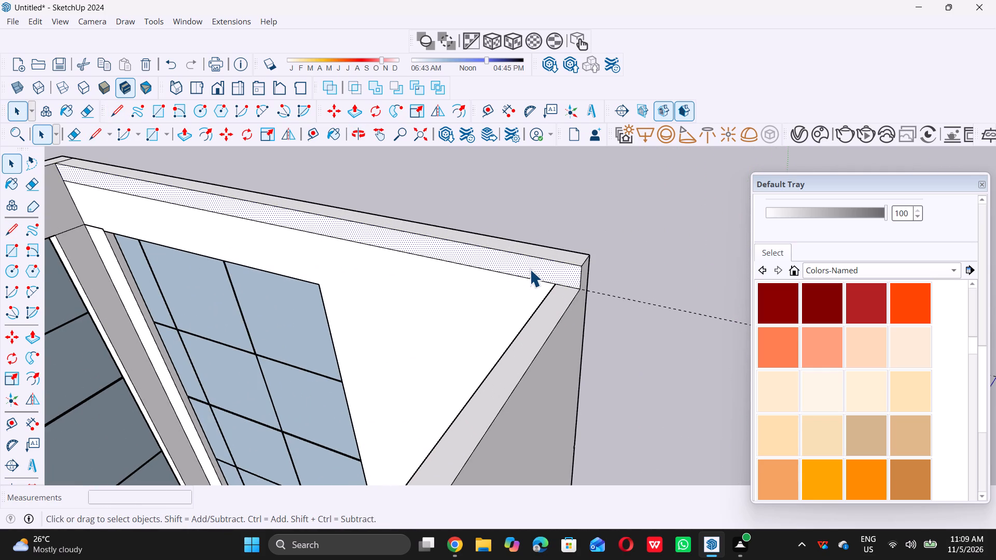
pyautogui.press('p')
pyautogui.click(539, 263)
pyautogui.scroll(-6, 476, 327)
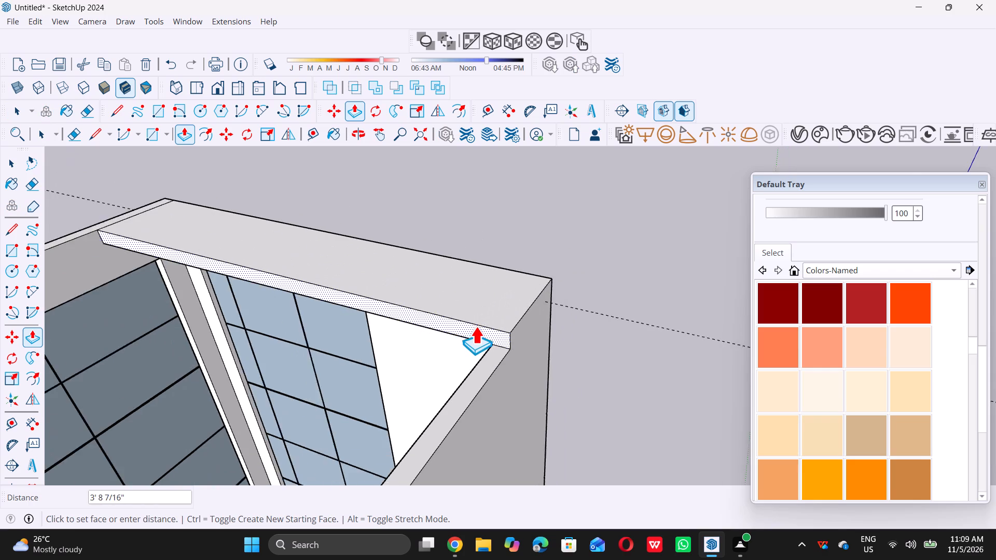
pyautogui.scroll(-10, 476, 326)
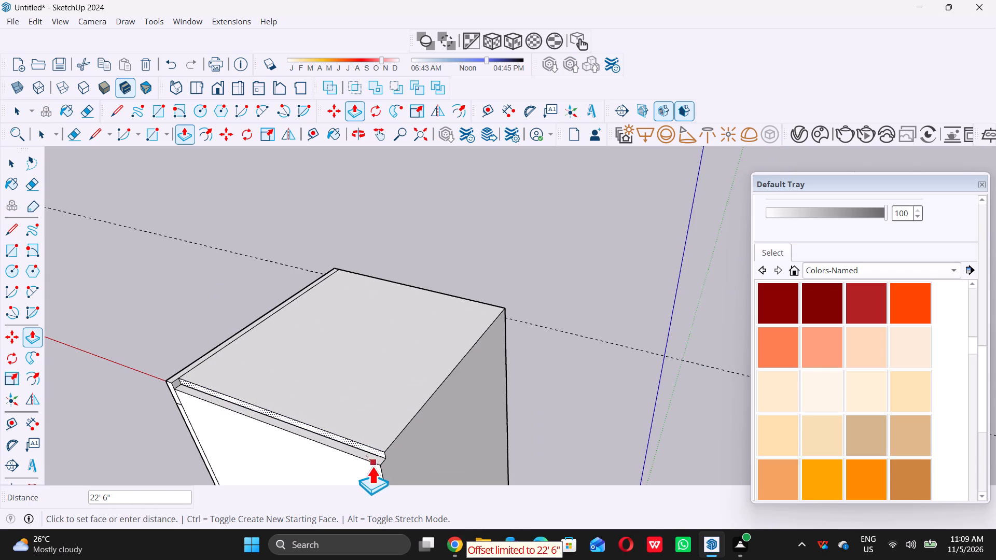
pyautogui.scroll(-10, 374, 455)
pyautogui.scroll(3, 369, 461)
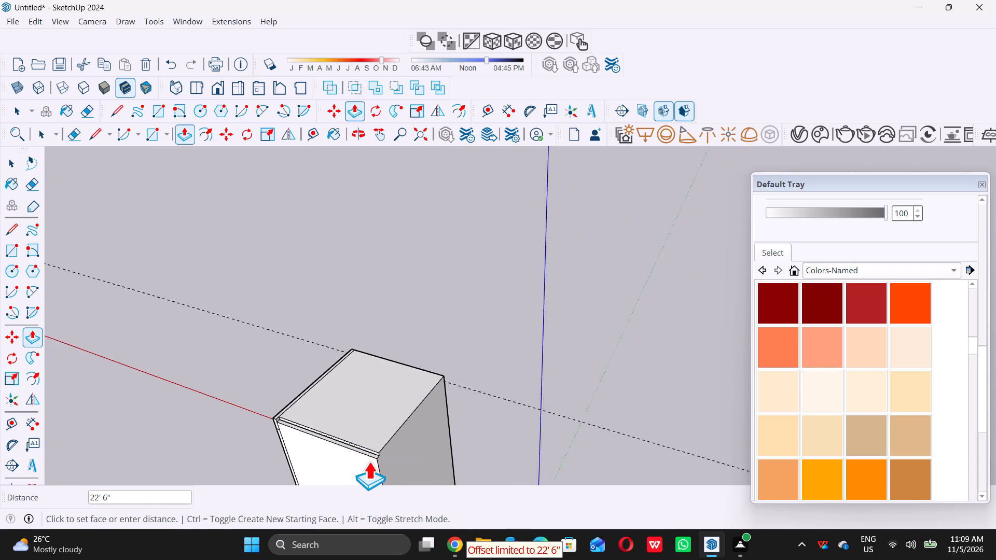
pyautogui.scroll(3, 369, 461)
pyautogui.doubleClick(382, 459)
pyautogui.scroll(-3, 517, 319)
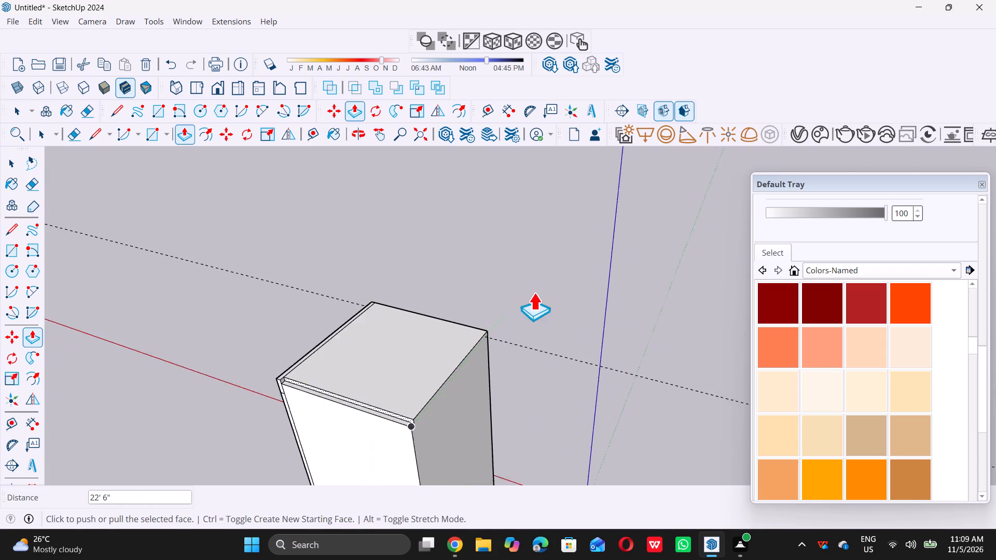
# Push/Pull the roof slab's recessed edge strip out 9" so it sits flush with the wall's outer face.
pyautogui.scroll(-8, 534, 292)
pyautogui.moveTo(528, 404); pyautogui.dragTo(496, 372, button='middle')
pyautogui.scroll(2, 458, 327)
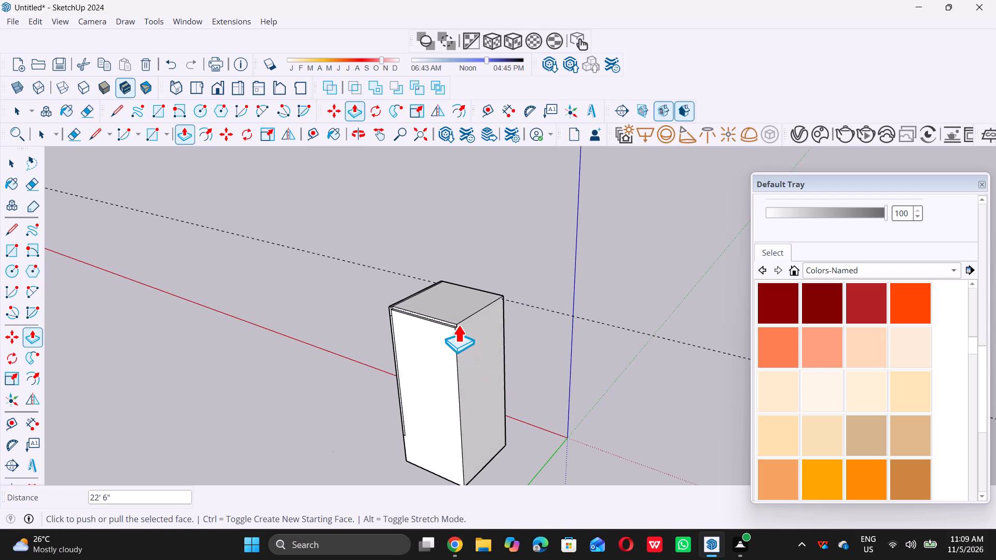
pyautogui.scroll(8, 458, 325)
pyautogui.scroll(13, 436, 327)
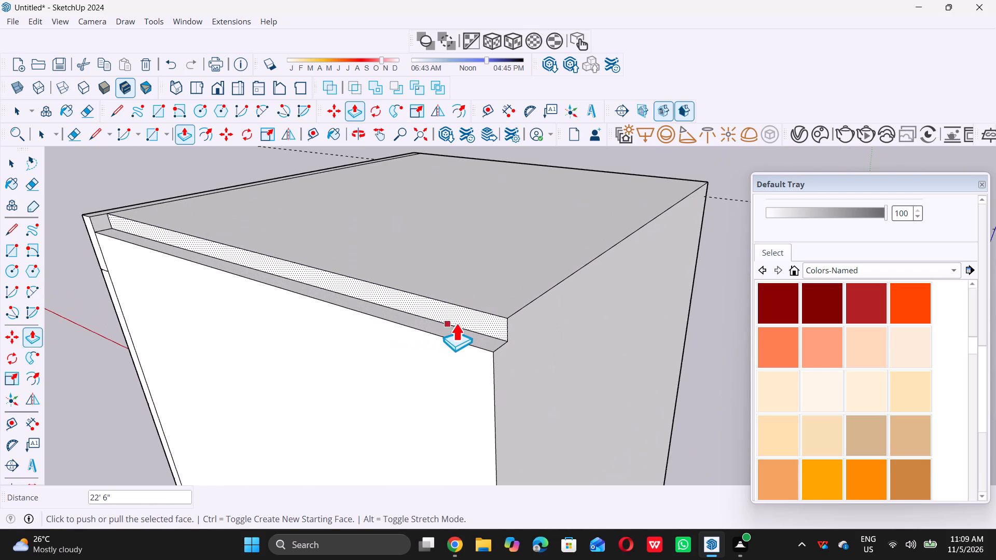
pyautogui.click(476, 313)
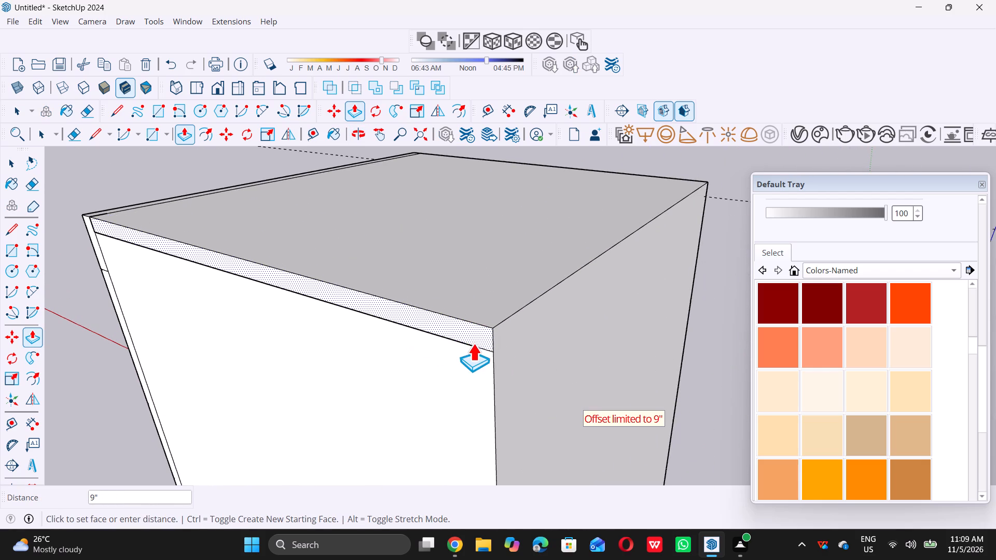
pyautogui.click(494, 370)
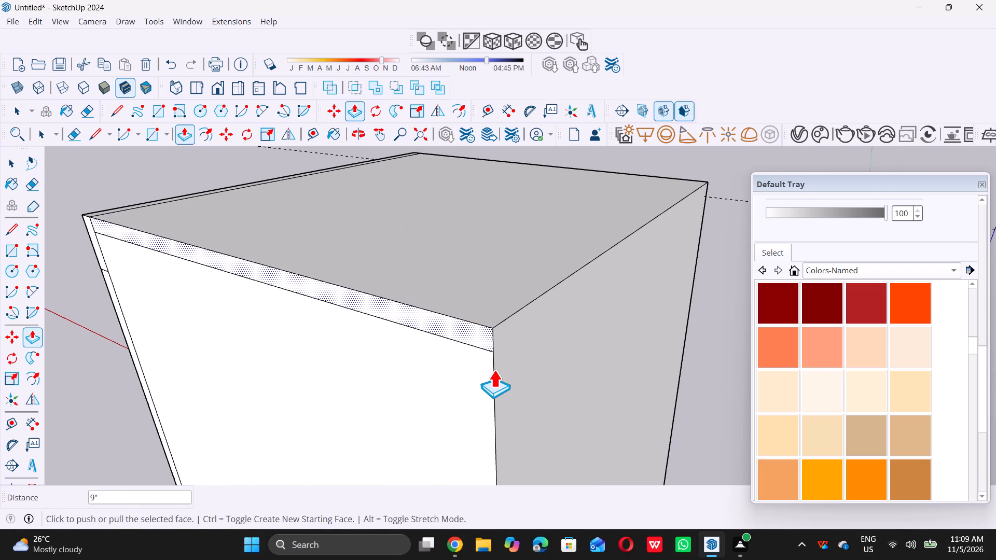
pyautogui.press('space')
pyautogui.scroll(-7, 583, 340)
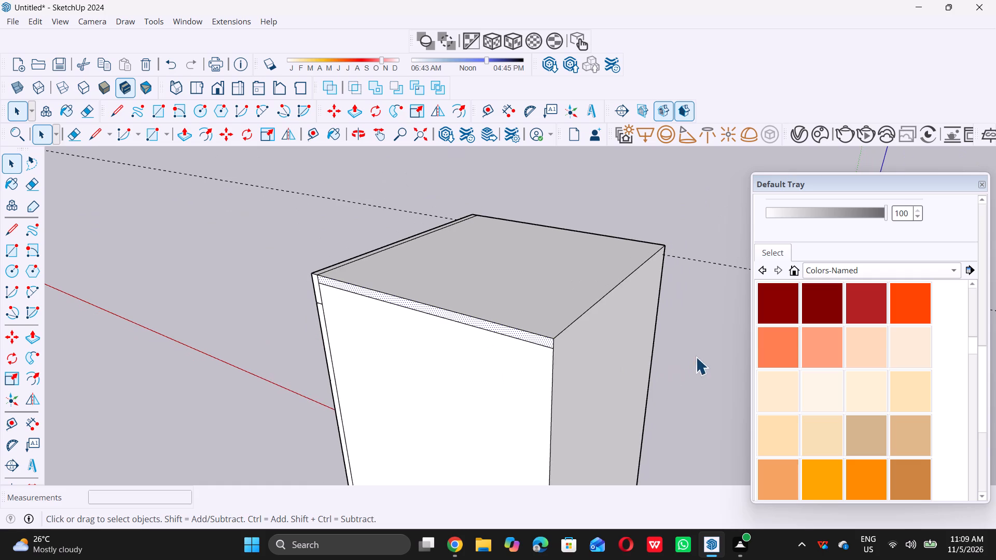
pyautogui.tripleClick(711, 342)
# Examine the tower's roof, glazed facades and the glazing panels just above the ground floor.
pyautogui.scroll(-1, 640, 302)
pyautogui.moveTo(571, 275); pyautogui.dragTo(103, 246, button='middle')
pyautogui.middleClick(102, 246)
pyautogui.moveTo(377, 341); pyautogui.dragTo(376, 339, button='middle')
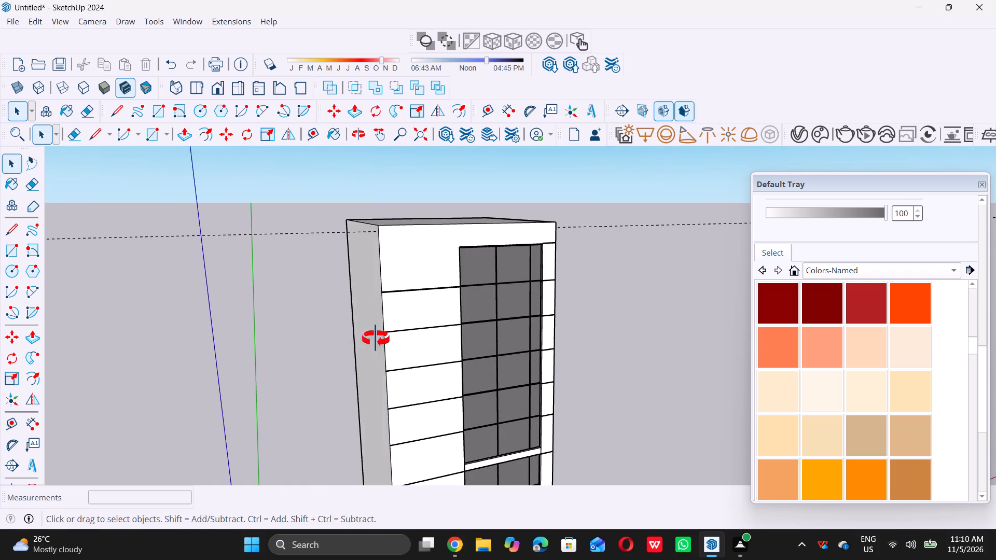
pyautogui.moveTo(376, 339); pyautogui.dragTo(232, 256, button='middle')
pyautogui.scroll(-9, 254, 270)
pyautogui.scroll(-3, 321, 289)
pyautogui.moveTo(316, 300); pyautogui.dragTo(330, 310, button='middle')
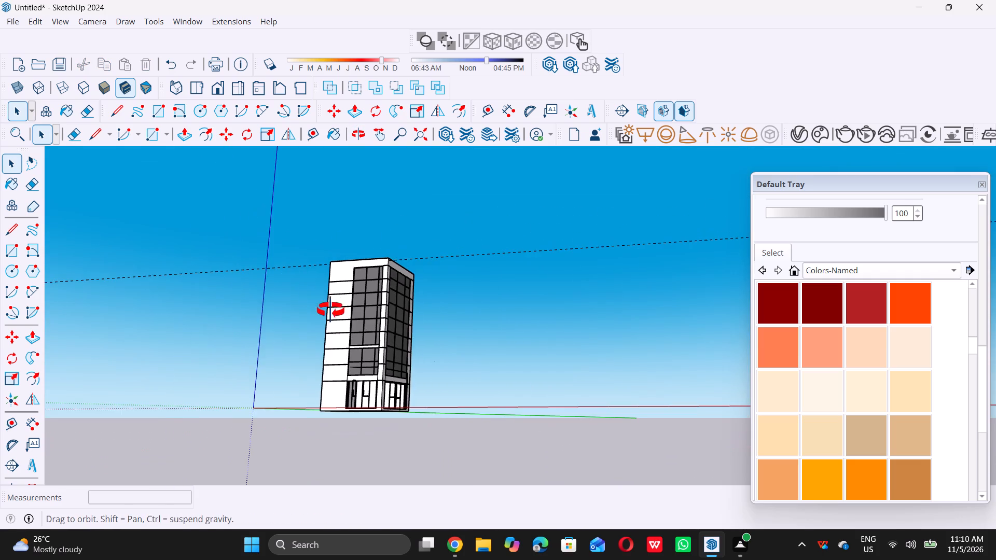
pyautogui.moveTo(330, 310); pyautogui.dragTo(406, 337, button='middle')
pyautogui.scroll(3, 321, 307)
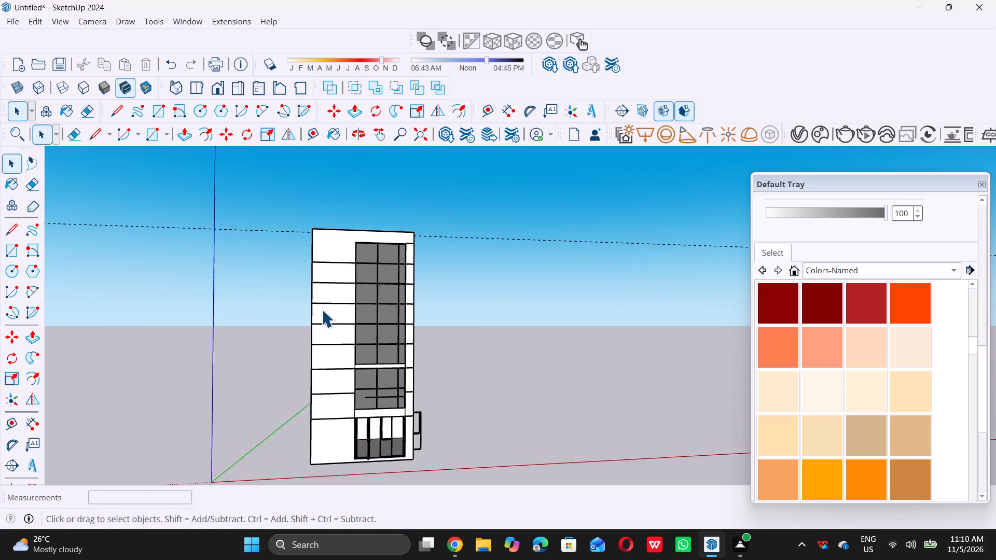
pyautogui.scroll(2, 322, 310)
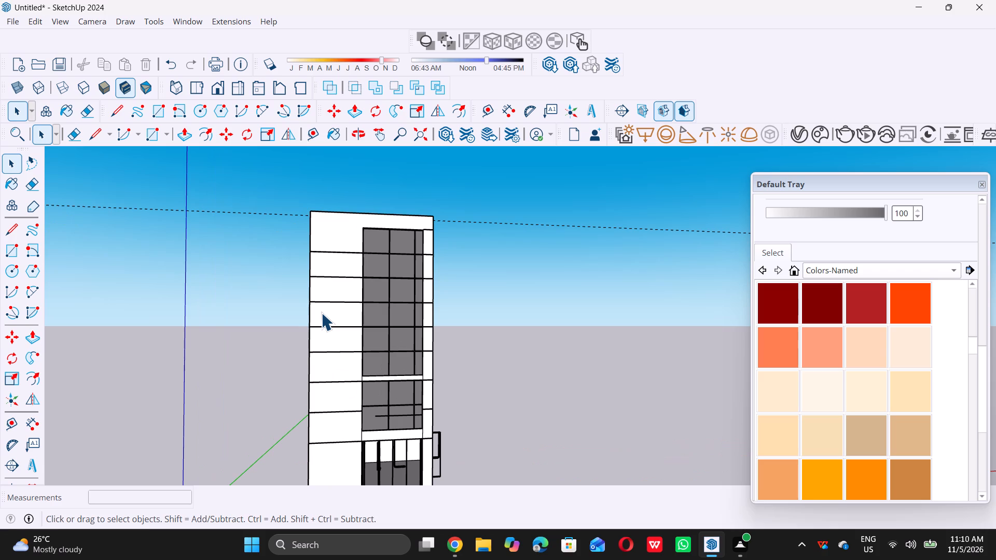
pyautogui.scroll(7, 347, 423)
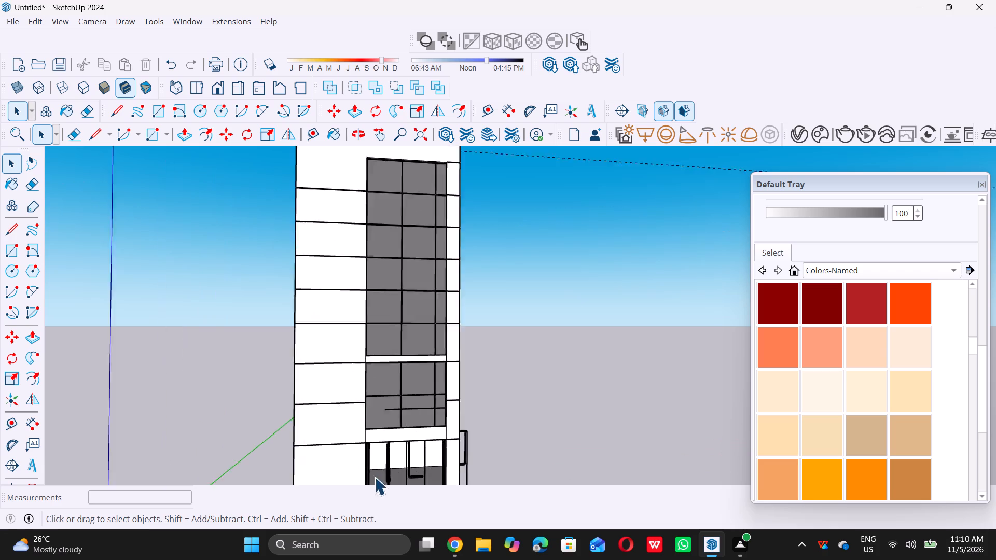
pyautogui.scroll(19, 411, 361)
pyautogui.scroll(-2, 407, 405)
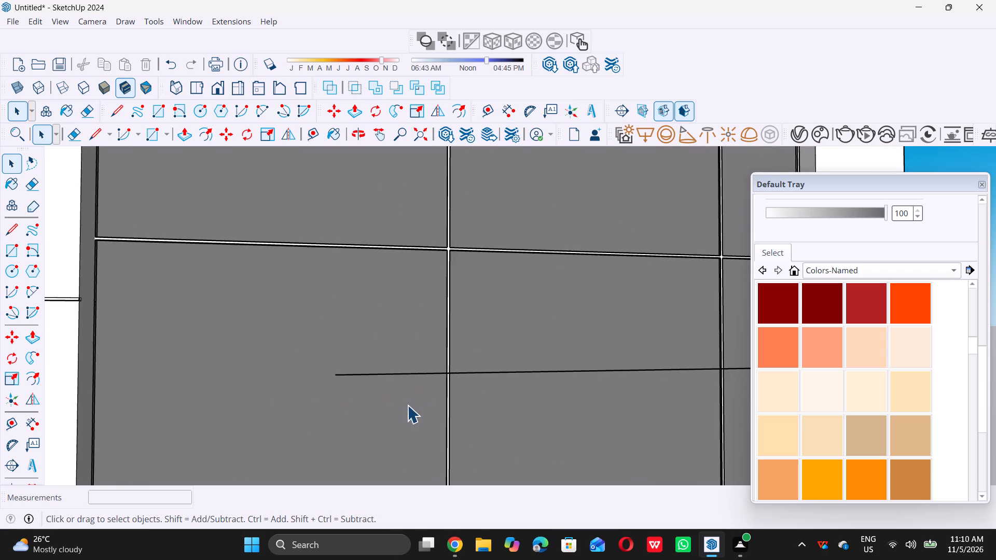
pyautogui.scroll(-20, 407, 405)
pyautogui.scroll(-13, 407, 405)
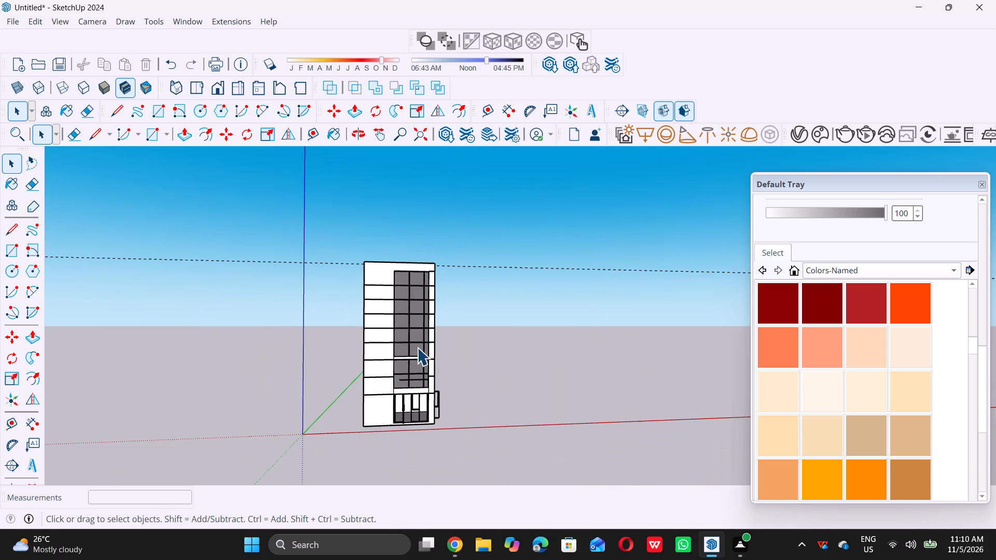
# Delete all guide lines from the model.
pyautogui.moveTo(417, 347); pyautogui.dragTo(386, 369, button='middle')
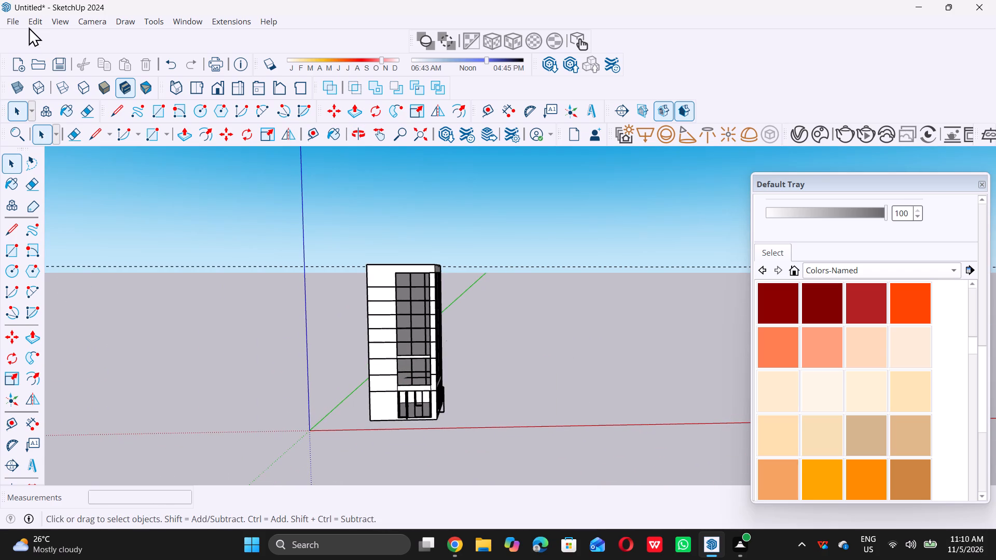
pyautogui.click(33, 23)
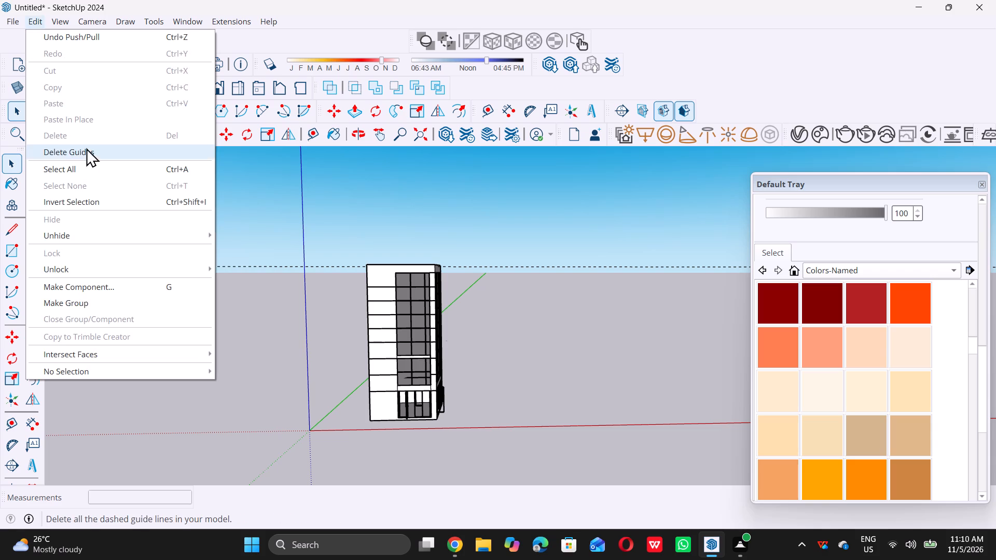
pyautogui.click(86, 148)
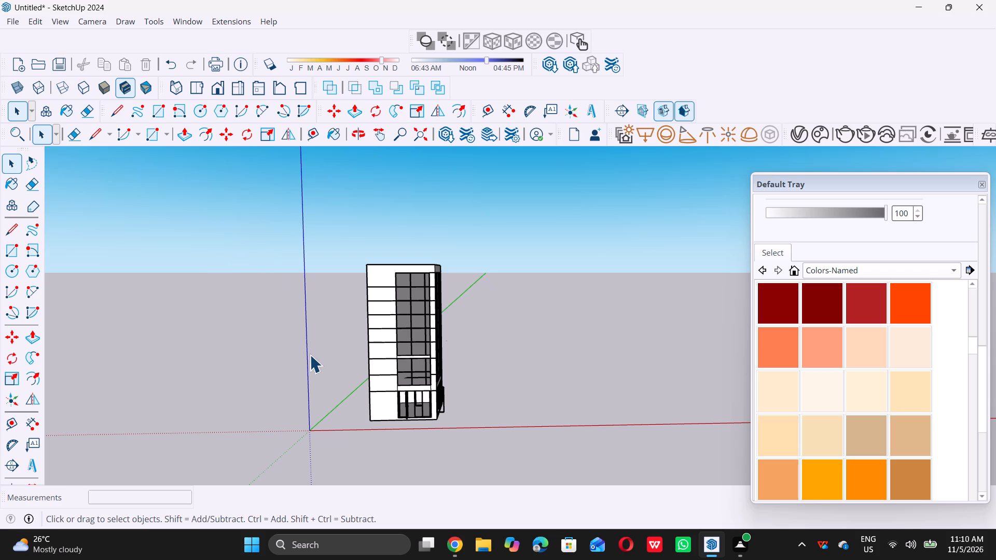
# Draw a 10' horizontal line from the front door opening's bottom corner across the wide wall section to the building's outer edge.
pyautogui.scroll(6, 474, 400)
pyautogui.scroll(4, 423, 409)
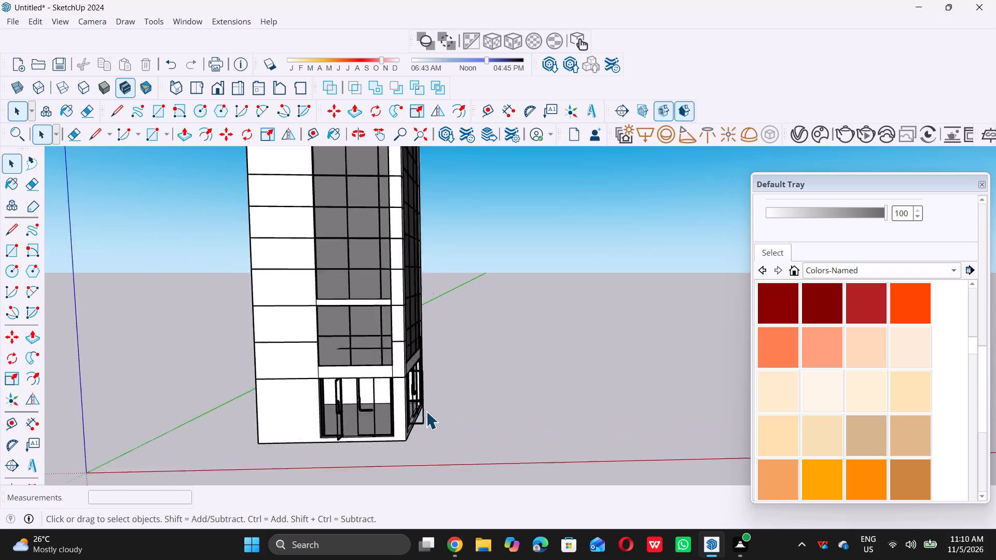
pyautogui.scroll(14, 426, 411)
pyautogui.scroll(-7, 415, 429)
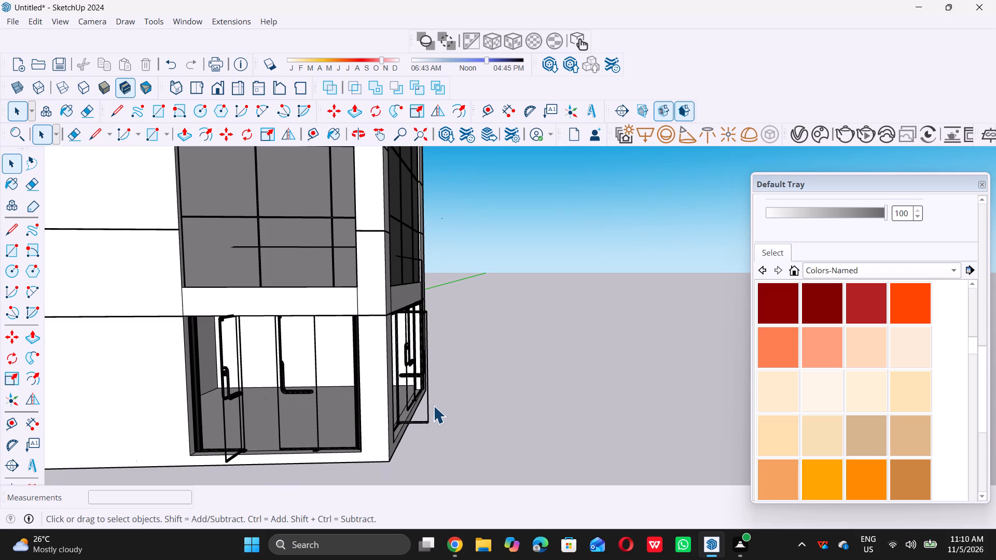
pyautogui.scroll(-5, 436, 359)
pyautogui.moveTo(251, 424); pyautogui.dragTo(257, 413, button='middle')
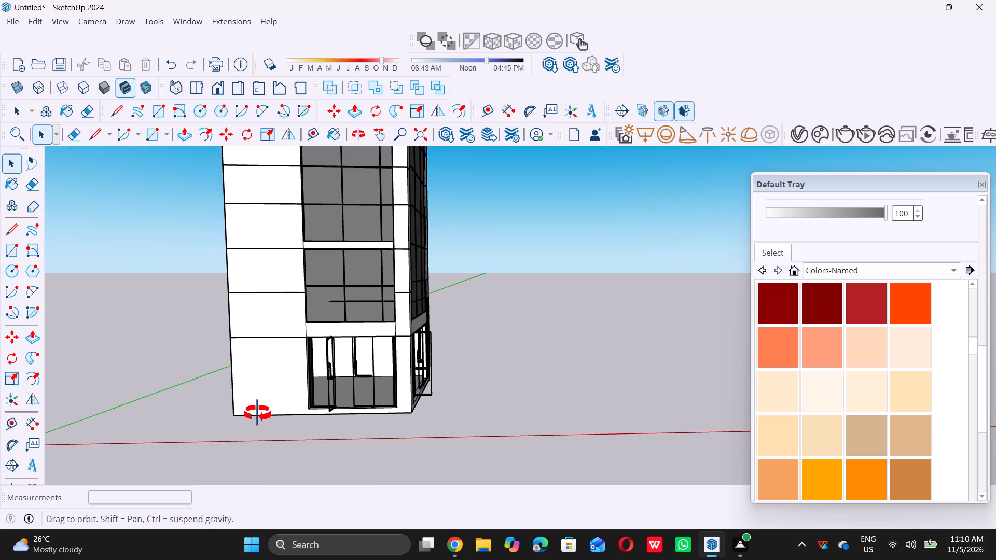
pyautogui.moveTo(257, 413); pyautogui.dragTo(262, 404, button='middle')
pyautogui.scroll(16, 275, 409)
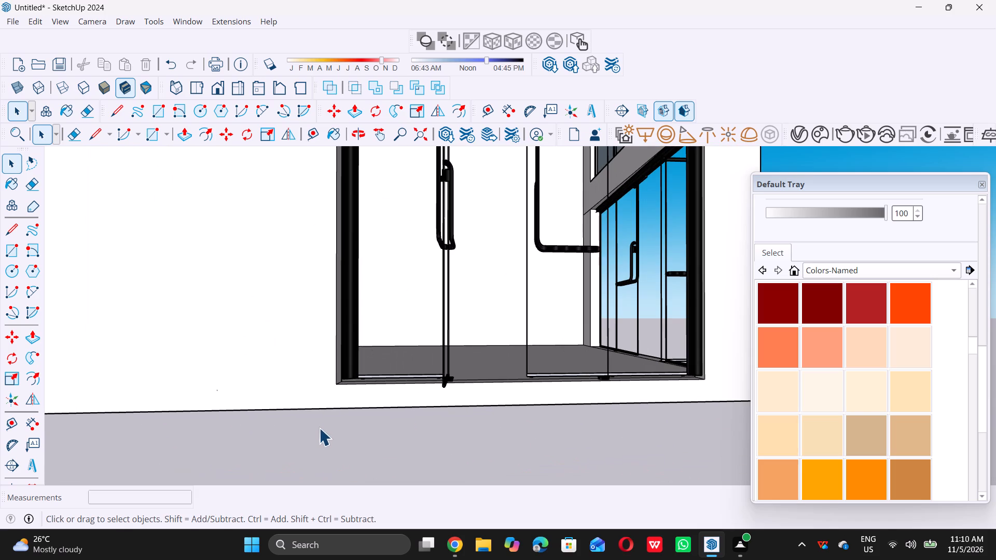
pyautogui.press('l')
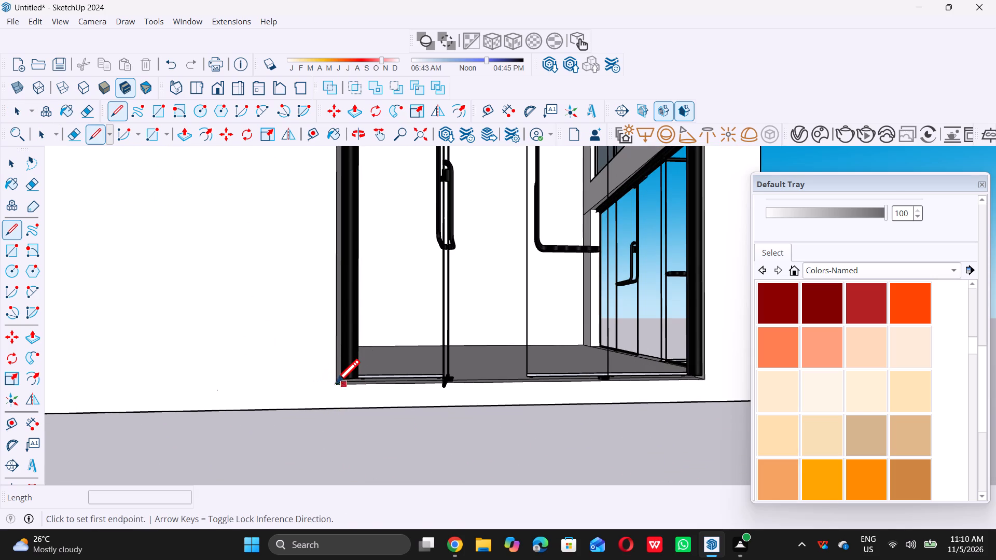
pyautogui.click(335, 382)
pyautogui.scroll(-5, 334, 382)
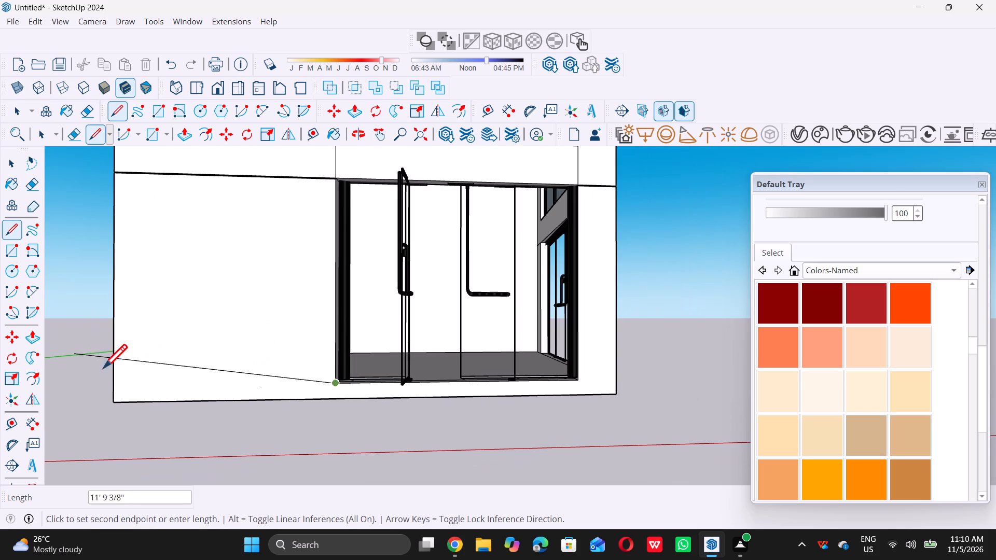
pyautogui.click(115, 388)
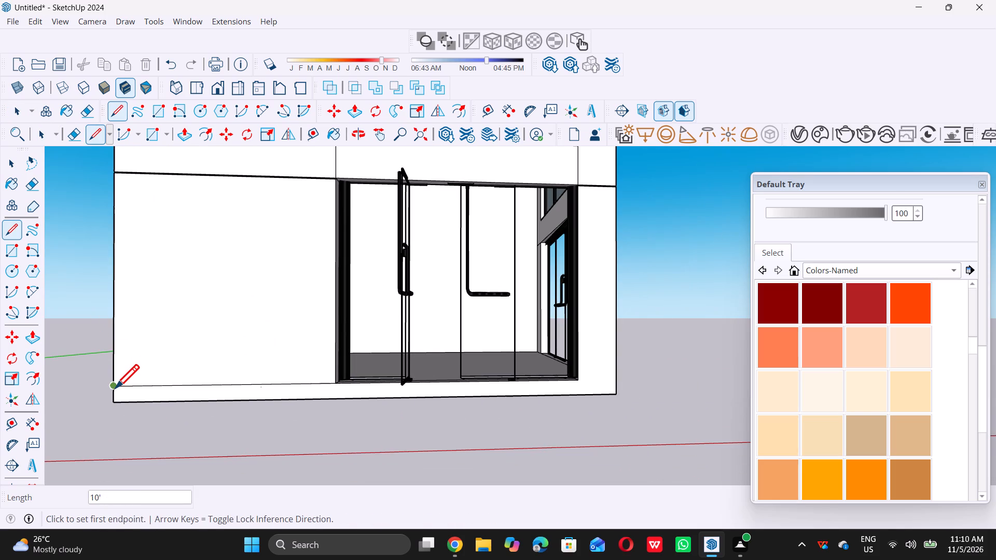
# Draw a line about 2' long from the front opening's other bottom corner to the building's corner edge beside the second entrance.
pyautogui.scroll(-5, 112, 388)
pyautogui.scroll(9, 501, 369)
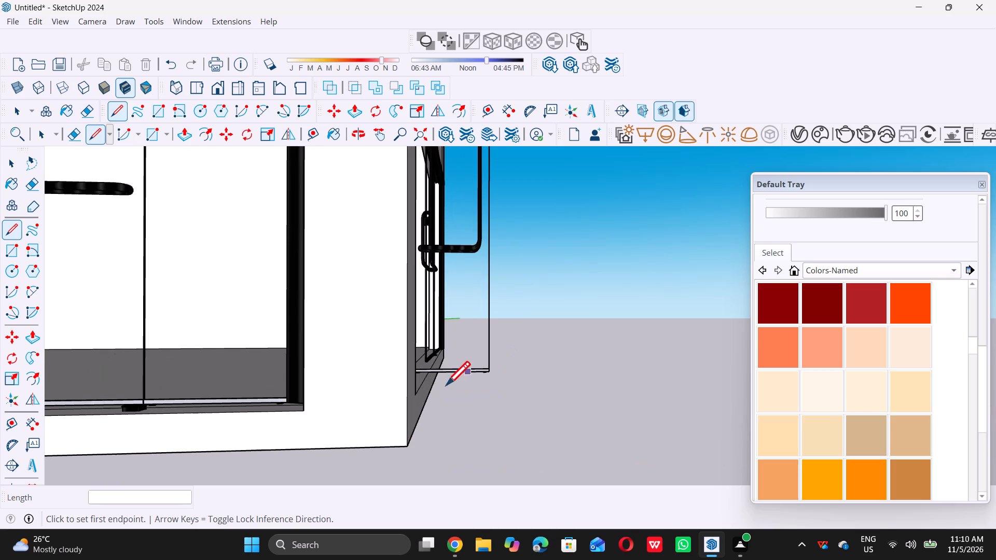
pyautogui.click(303, 410)
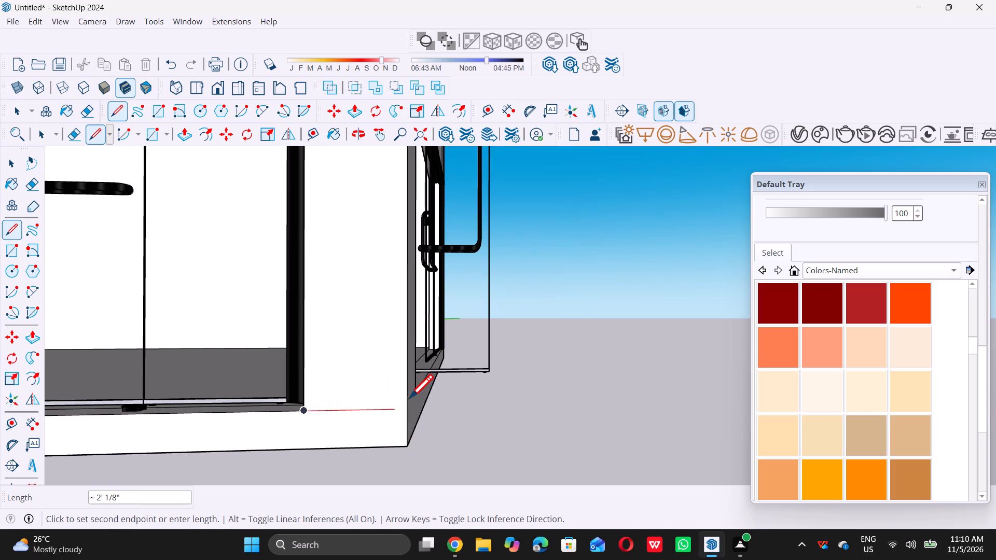
pyautogui.click(405, 405)
# Draw a 2' line on the adjoining side wall from that corner edge to the near bottom corner of its door opening.
pyautogui.moveTo(429, 404); pyautogui.dragTo(310, 404, button='middle')
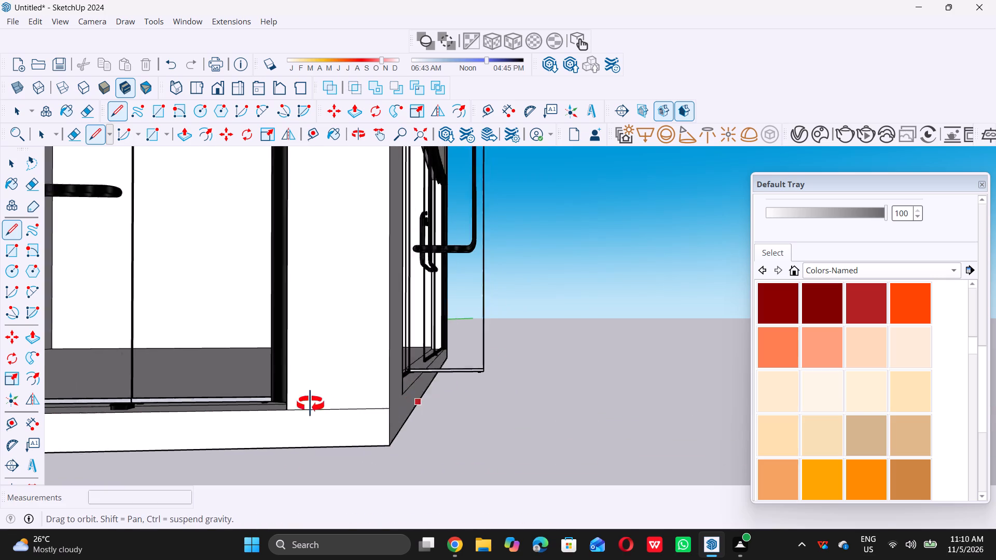
pyautogui.moveTo(310, 404); pyautogui.dragTo(266, 396, button='middle')
pyautogui.middleClick(266, 396)
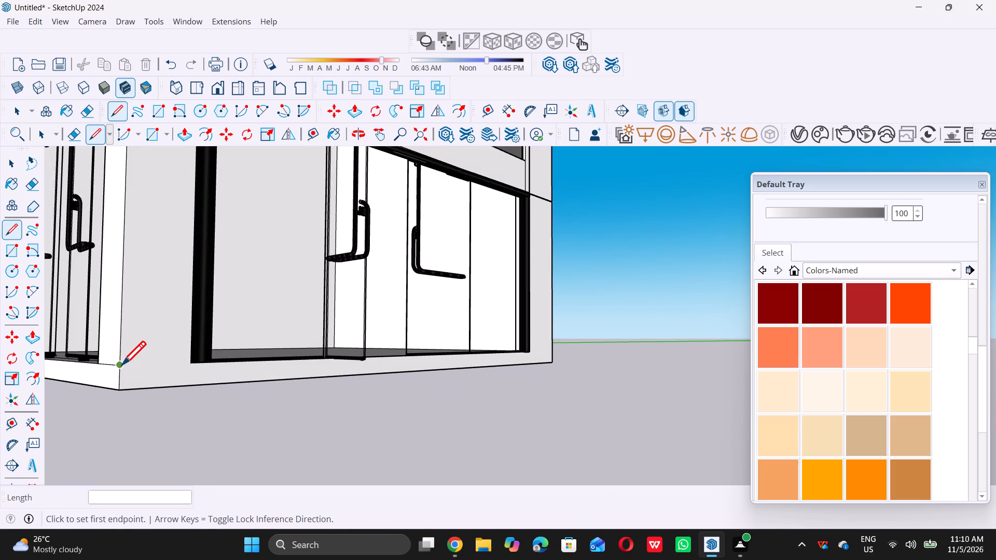
pyautogui.click(122, 365)
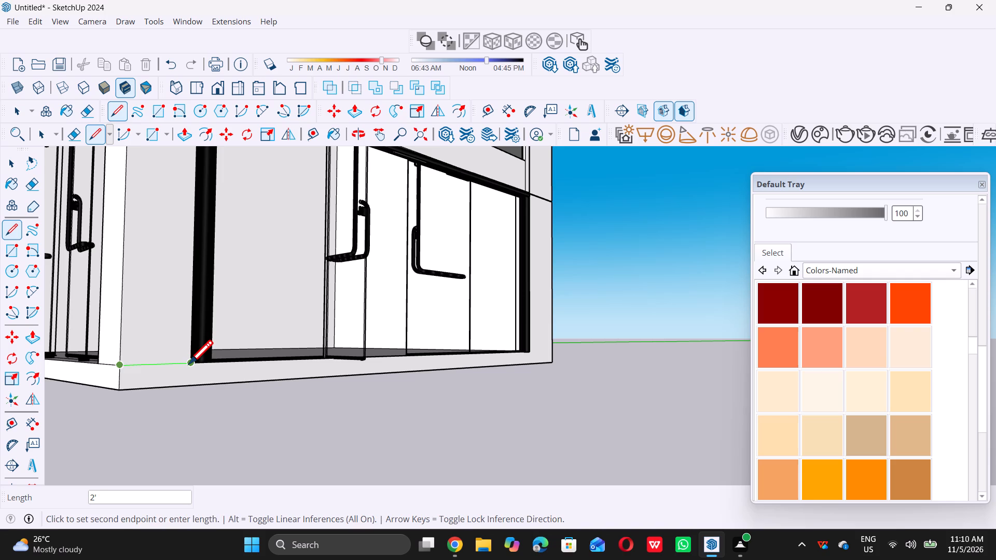
pyautogui.doubleClick(189, 363)
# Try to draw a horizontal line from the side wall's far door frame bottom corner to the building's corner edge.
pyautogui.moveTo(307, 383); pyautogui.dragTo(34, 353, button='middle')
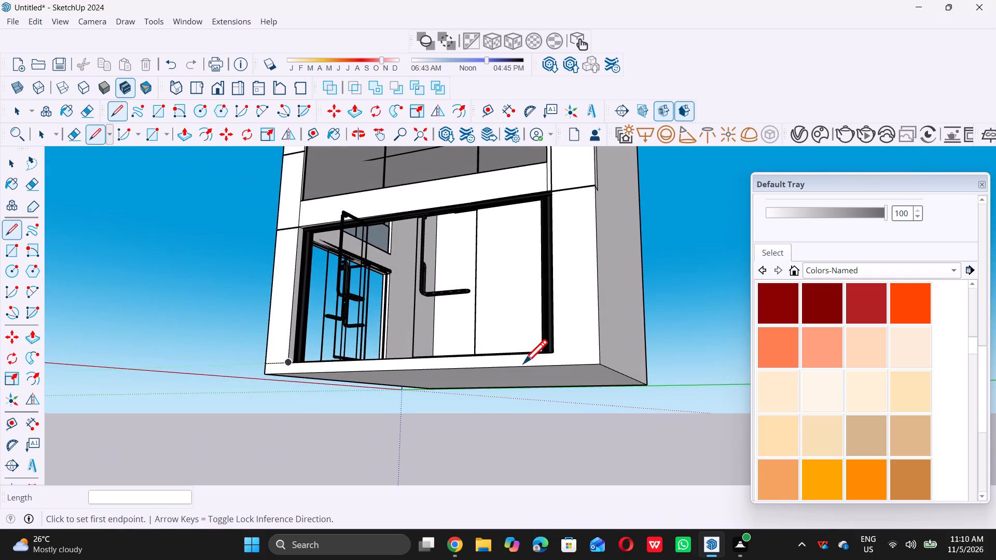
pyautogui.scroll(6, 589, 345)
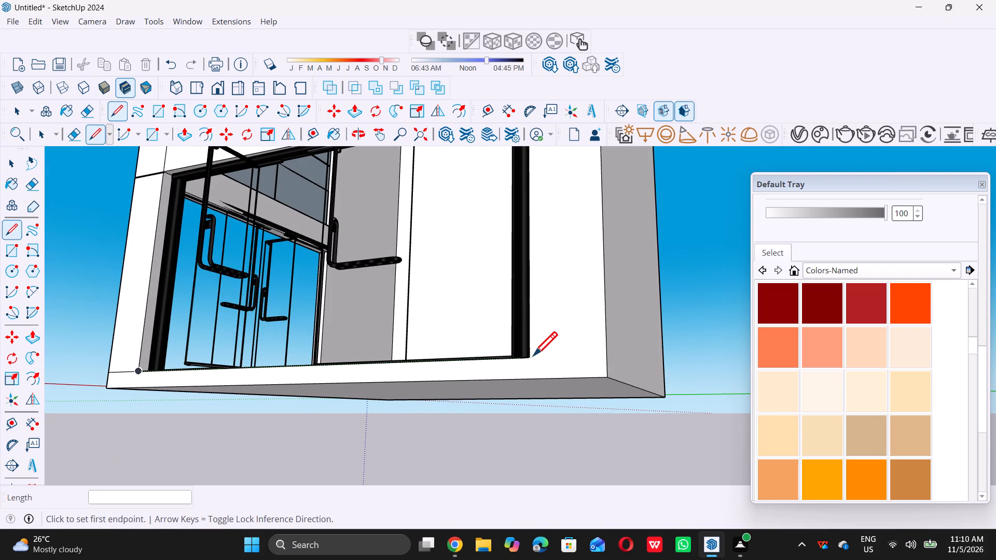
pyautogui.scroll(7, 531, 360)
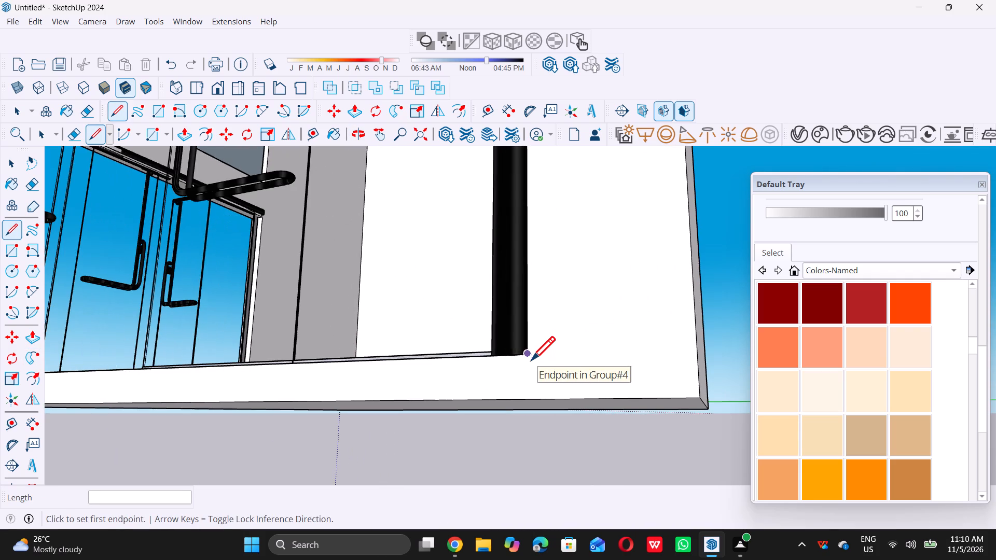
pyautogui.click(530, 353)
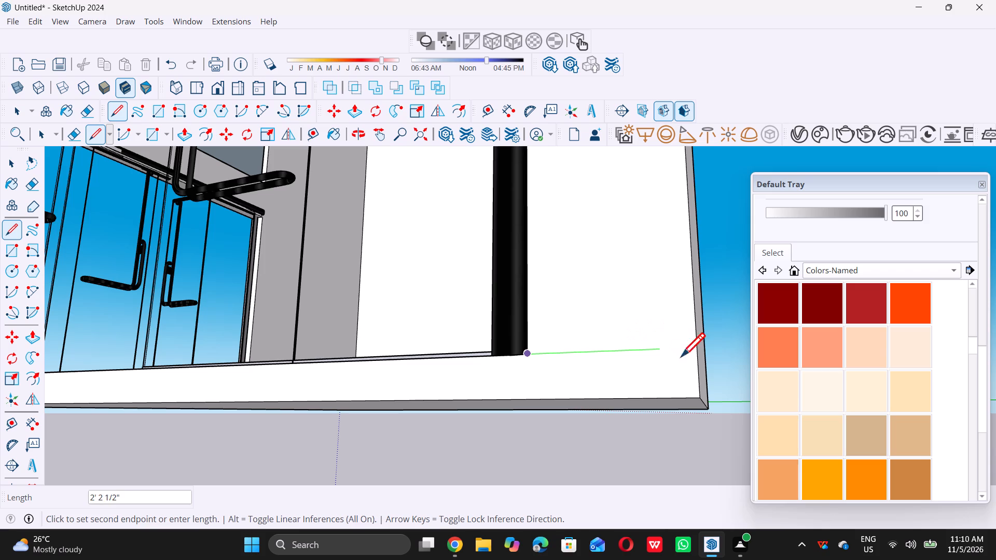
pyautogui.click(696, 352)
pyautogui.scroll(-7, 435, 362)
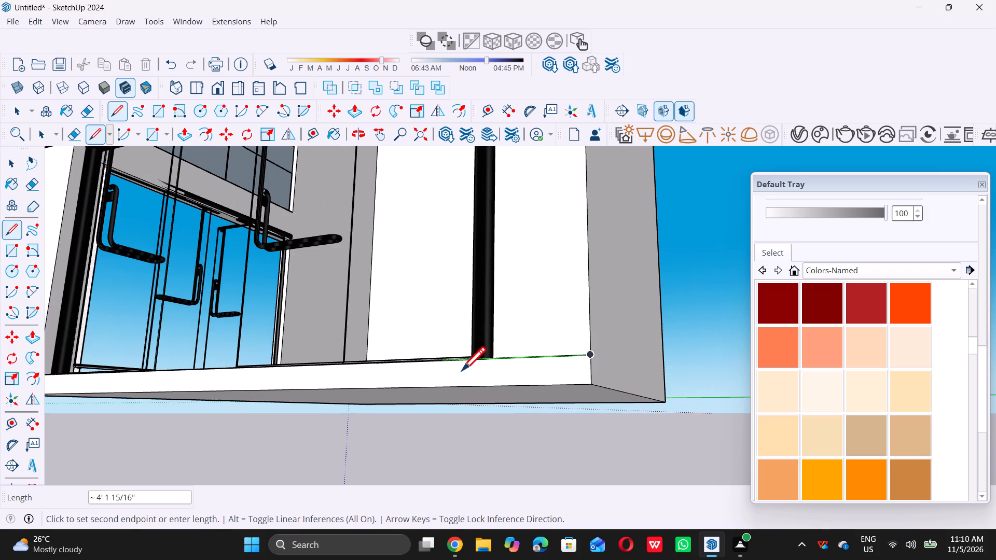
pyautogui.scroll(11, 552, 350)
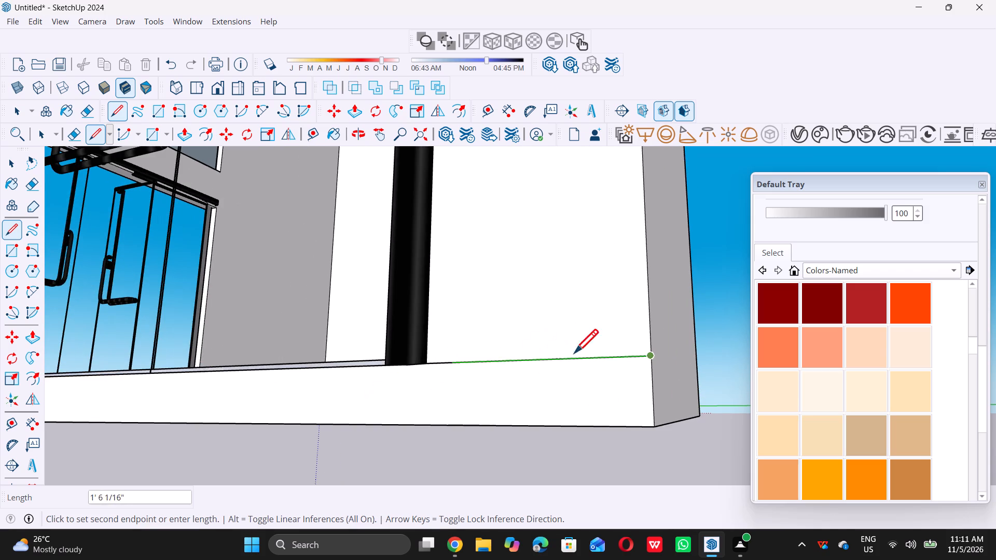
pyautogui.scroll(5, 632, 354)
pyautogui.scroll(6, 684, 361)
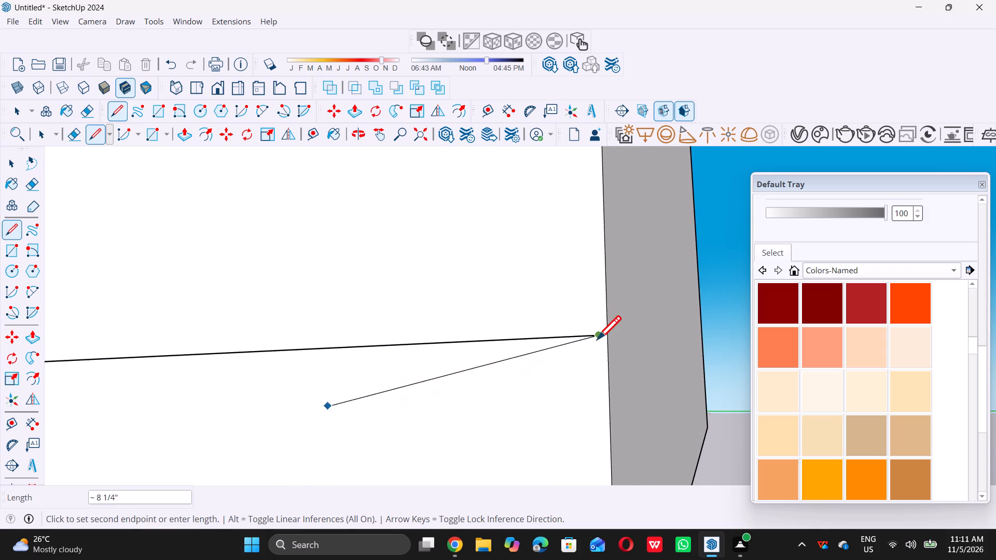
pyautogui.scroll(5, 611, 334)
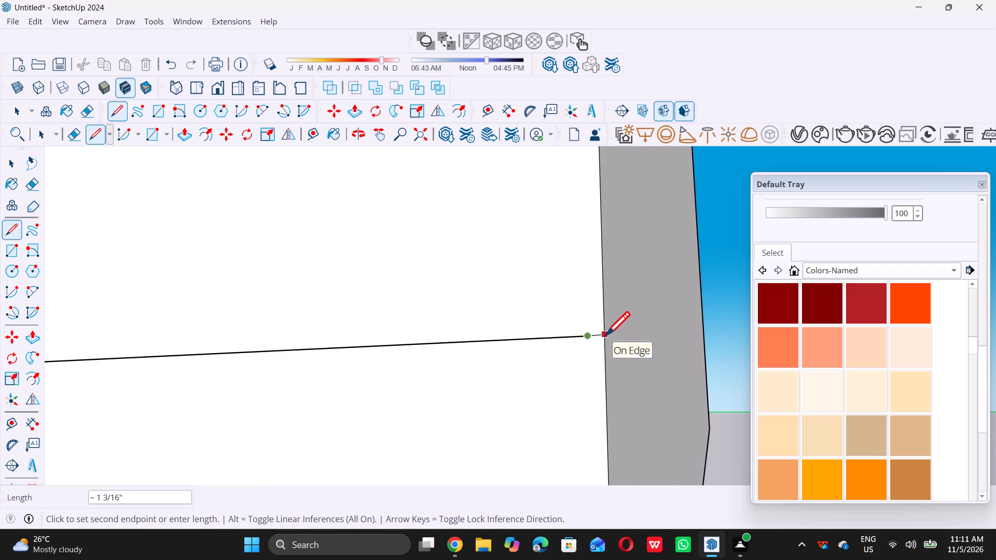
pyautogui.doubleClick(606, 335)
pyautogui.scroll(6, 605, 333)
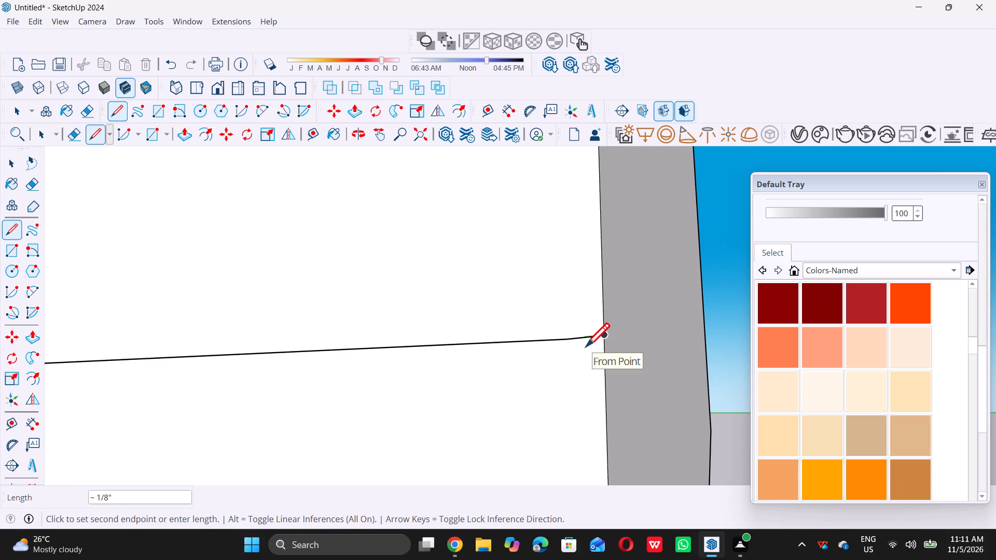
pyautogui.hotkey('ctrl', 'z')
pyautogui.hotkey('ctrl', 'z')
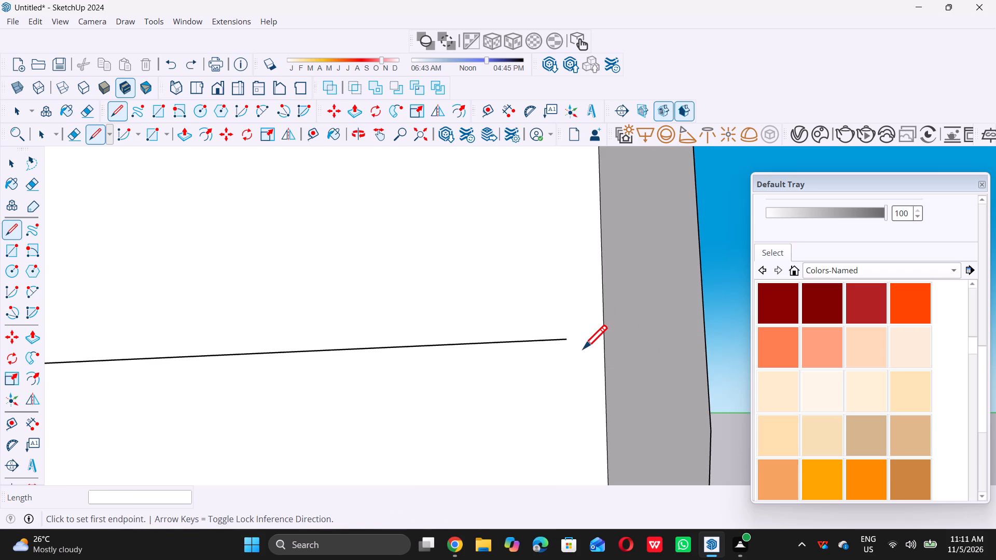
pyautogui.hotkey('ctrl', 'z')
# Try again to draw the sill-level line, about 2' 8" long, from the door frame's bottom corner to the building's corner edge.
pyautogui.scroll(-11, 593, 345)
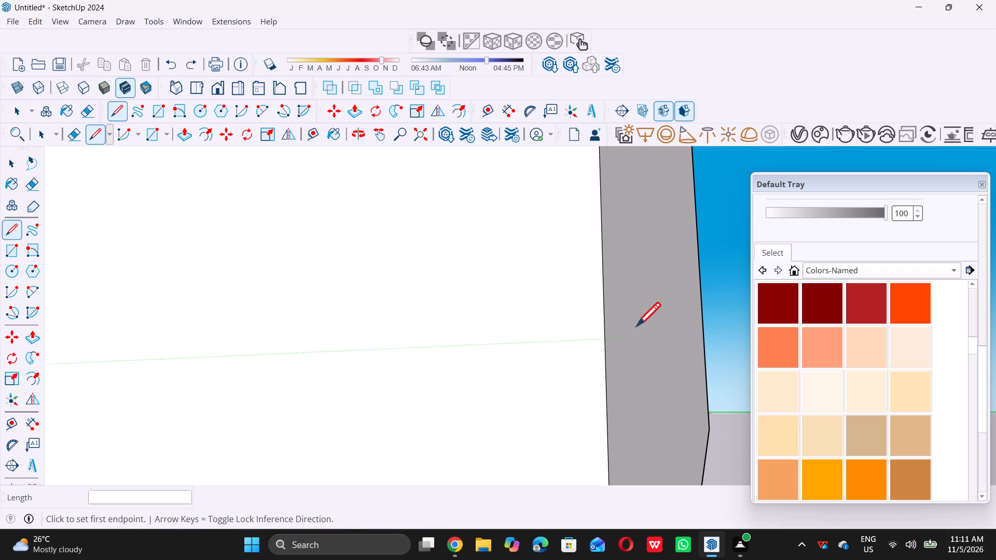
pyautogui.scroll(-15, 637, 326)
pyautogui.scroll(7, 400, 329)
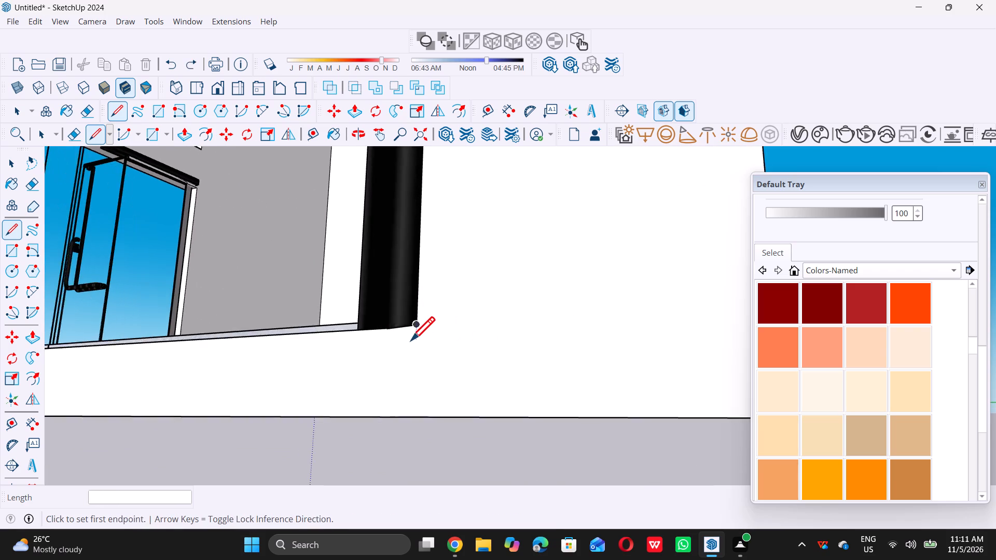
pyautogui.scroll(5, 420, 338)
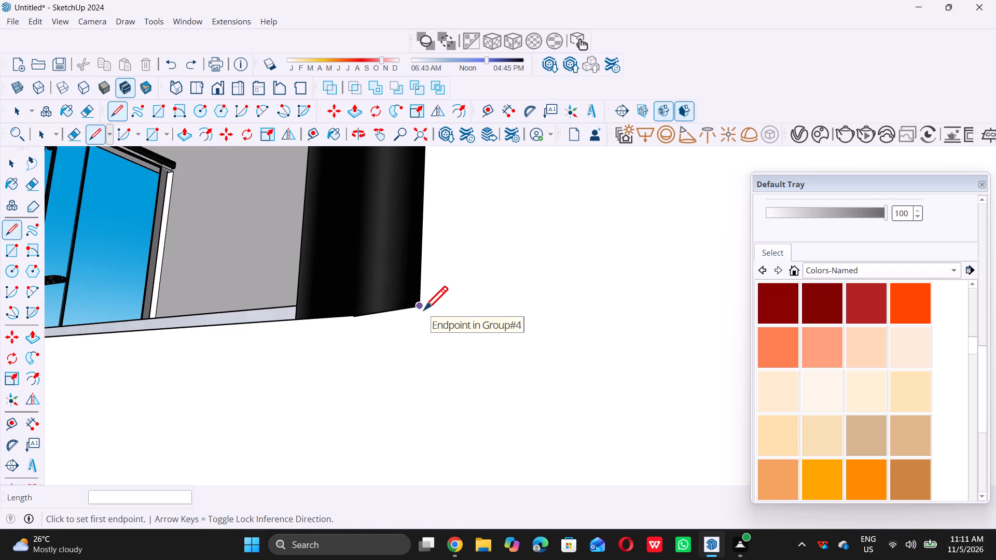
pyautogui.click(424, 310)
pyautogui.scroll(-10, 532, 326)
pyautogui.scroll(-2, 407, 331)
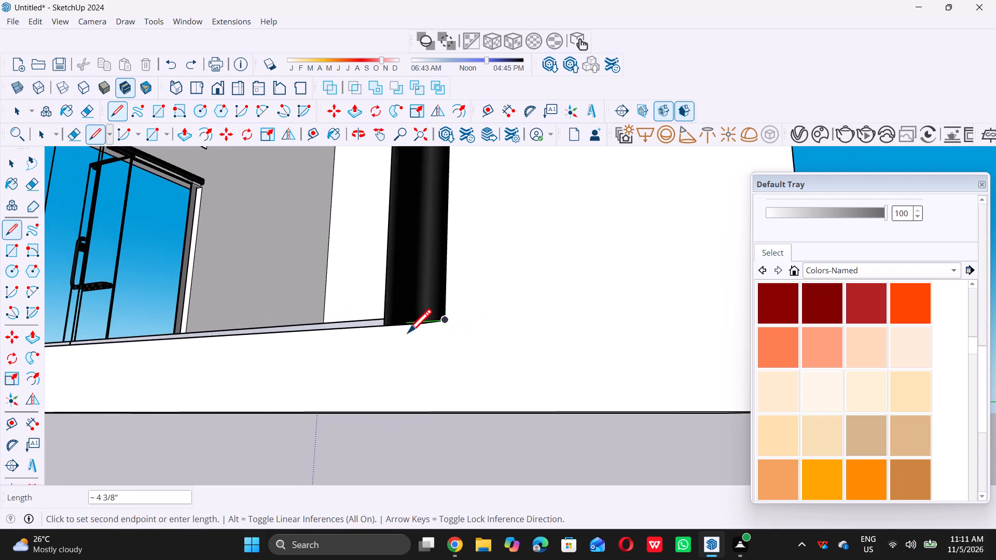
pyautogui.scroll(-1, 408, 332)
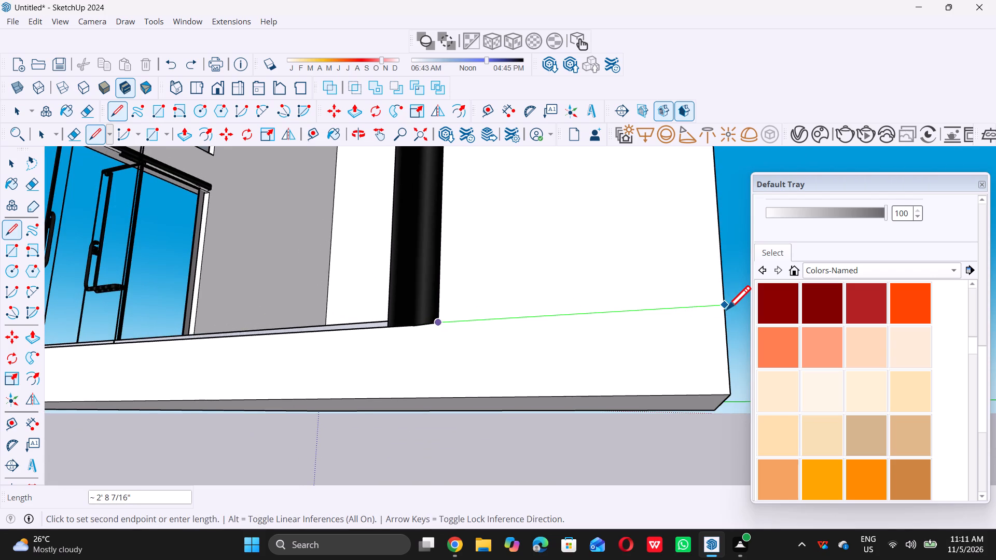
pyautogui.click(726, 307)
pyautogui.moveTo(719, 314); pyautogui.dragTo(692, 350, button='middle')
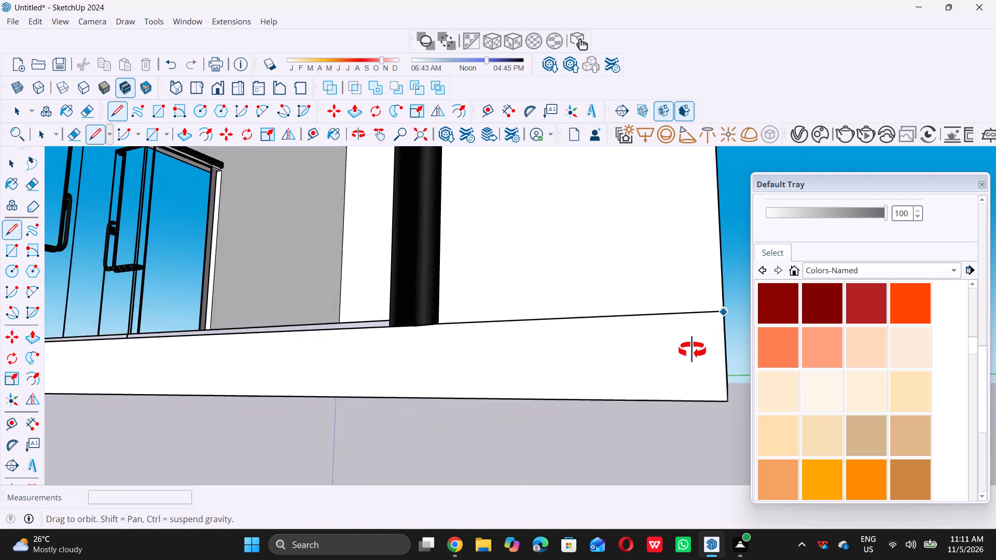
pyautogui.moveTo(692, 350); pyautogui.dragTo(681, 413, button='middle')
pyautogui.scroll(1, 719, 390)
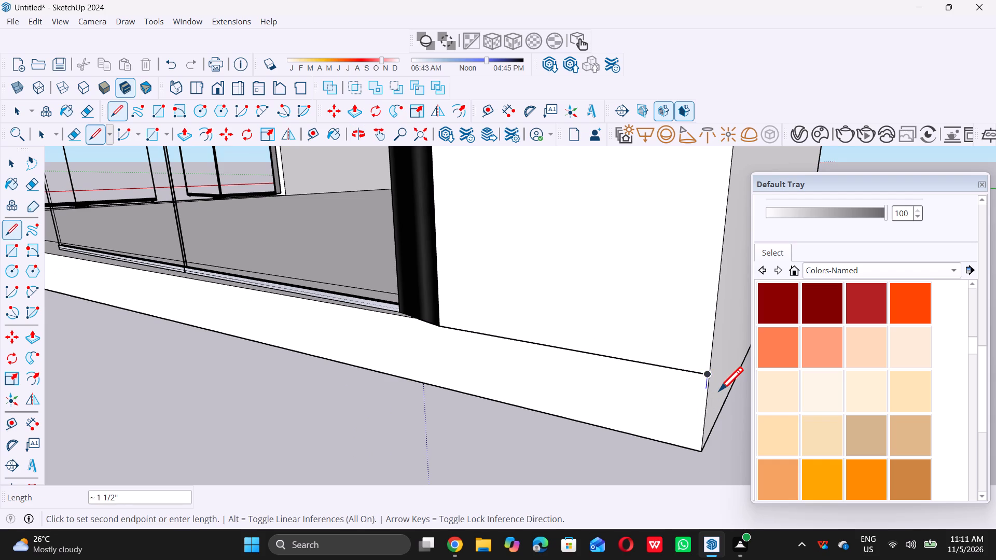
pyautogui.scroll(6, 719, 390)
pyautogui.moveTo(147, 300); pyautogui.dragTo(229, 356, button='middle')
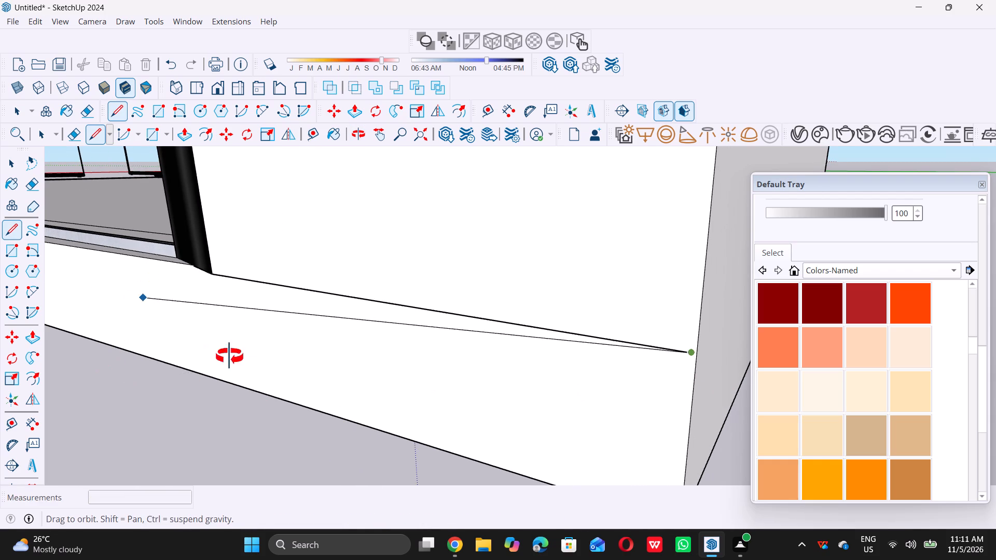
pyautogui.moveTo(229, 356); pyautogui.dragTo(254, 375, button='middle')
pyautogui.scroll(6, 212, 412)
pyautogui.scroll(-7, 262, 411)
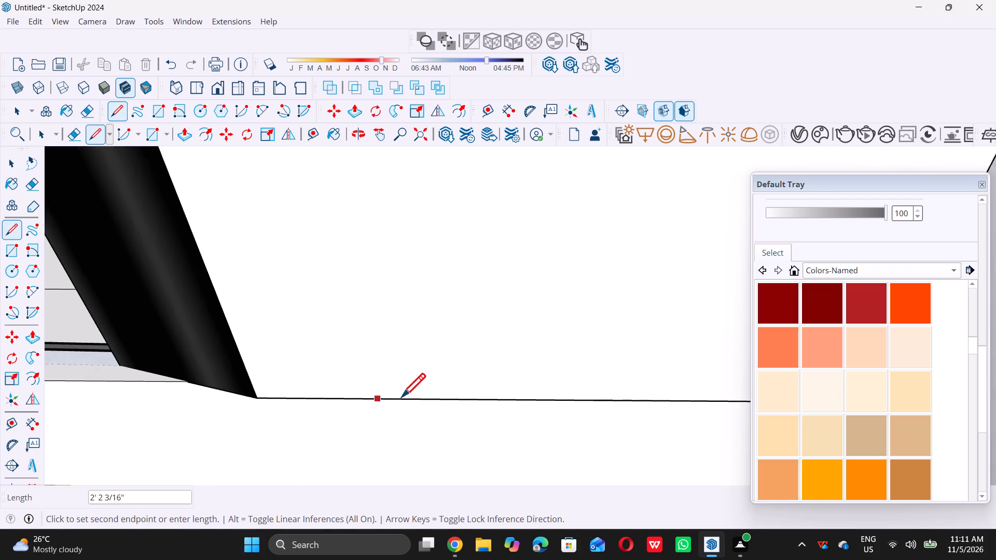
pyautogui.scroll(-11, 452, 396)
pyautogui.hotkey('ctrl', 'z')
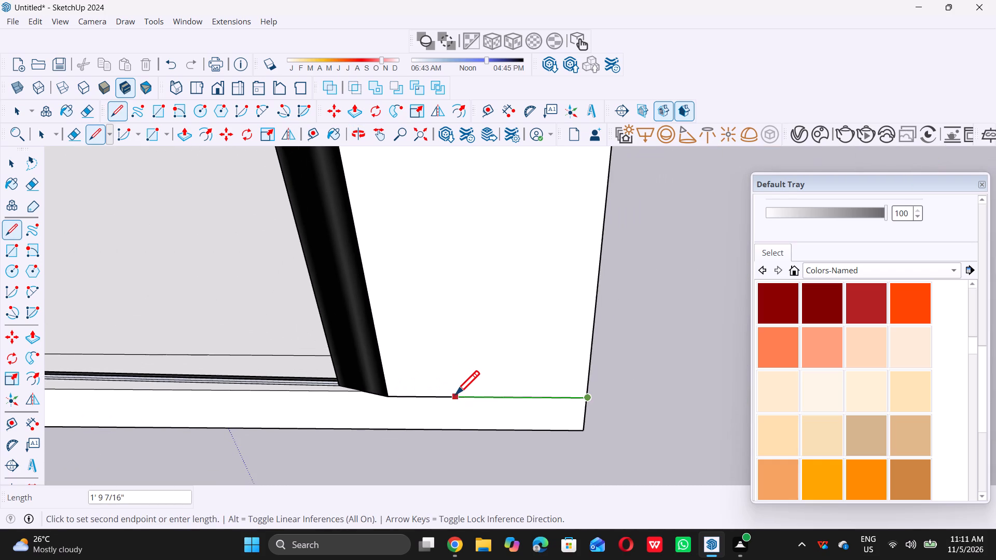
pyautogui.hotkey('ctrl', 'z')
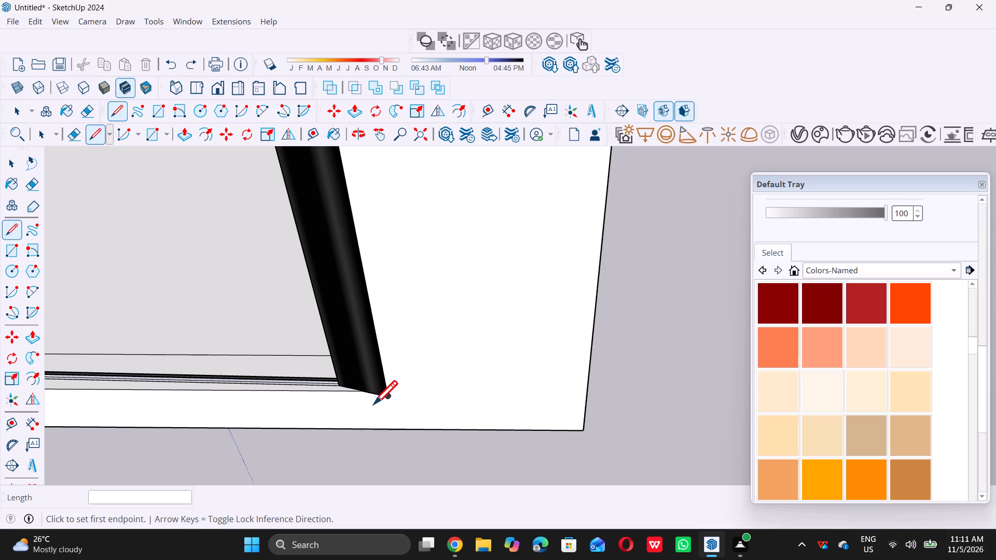
# Move the side-wall door group about 3 3/4" from its frame's bottom outer corner to the wall opening's bottom corner.
pyautogui.scroll(5, 331, 388)
pyautogui.press('space')
pyautogui.scroll(6, 370, 402)
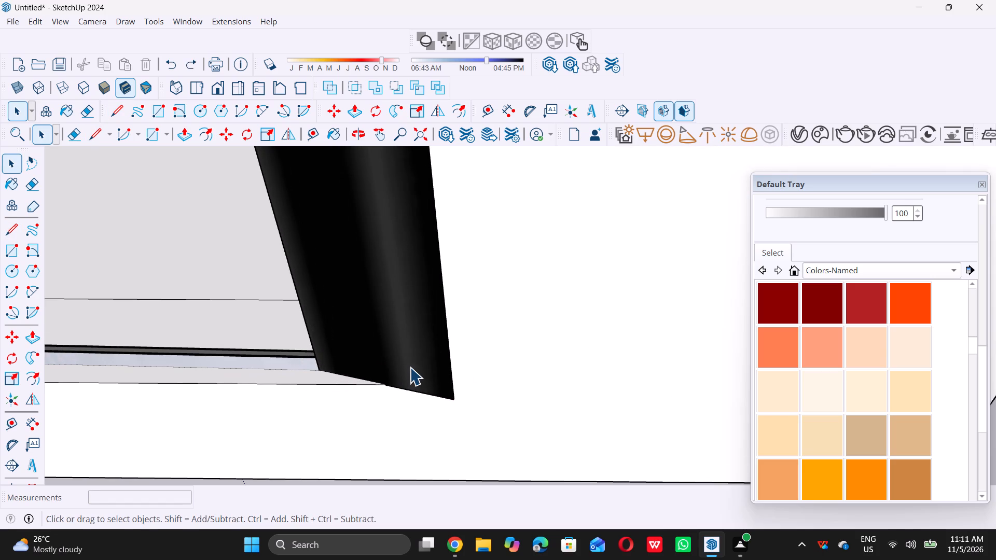
pyautogui.click(410, 367)
pyautogui.press('m')
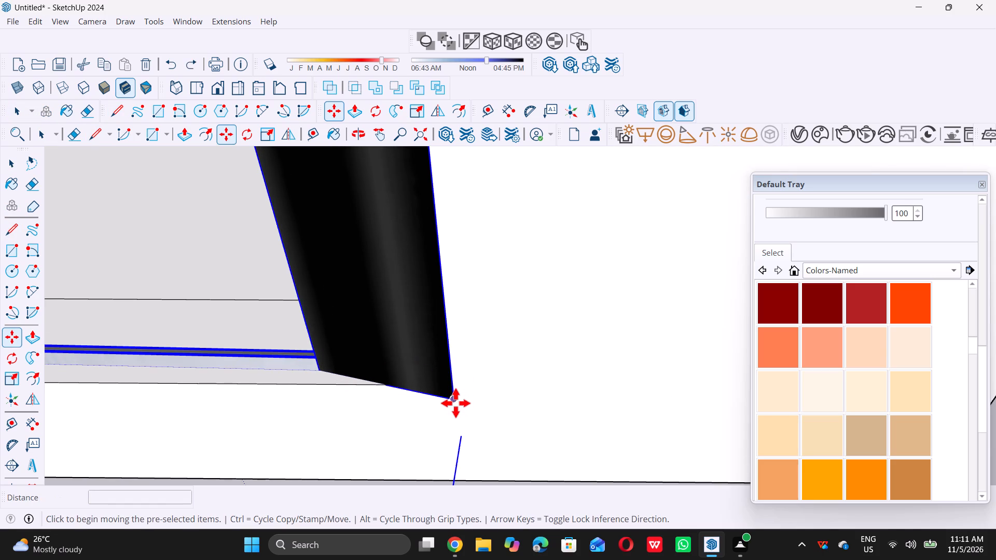
pyautogui.click(453, 401)
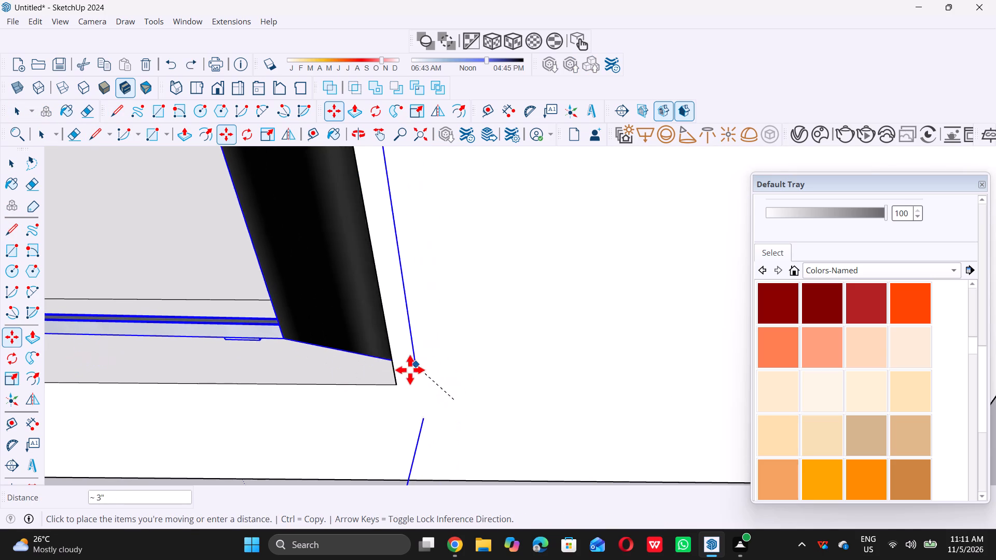
pyautogui.scroll(10, 394, 383)
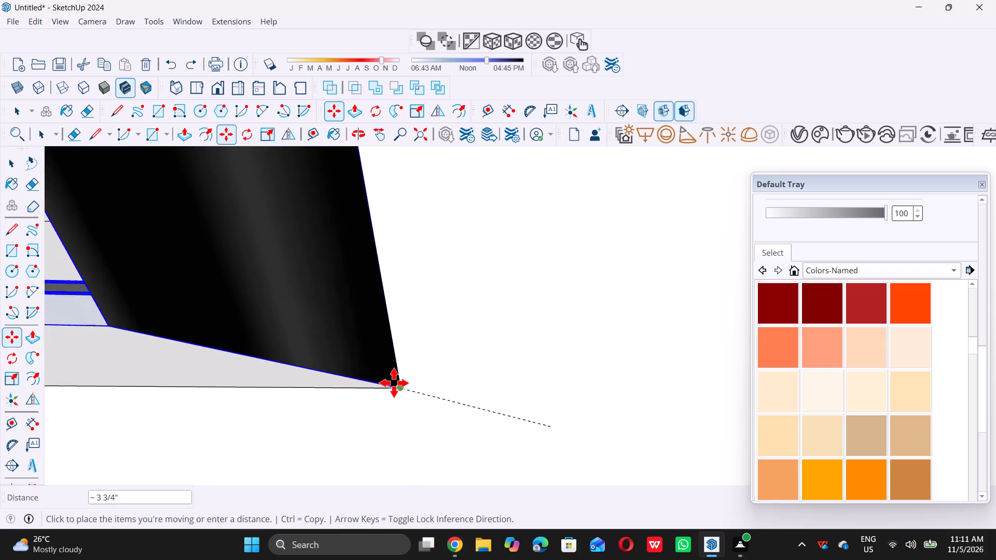
pyautogui.tripleClick(394, 383)
# Move the door group again by its frame's bottom corner, setting it inside the wall opening behind the outer wall face.
pyautogui.scroll(-11, 395, 383)
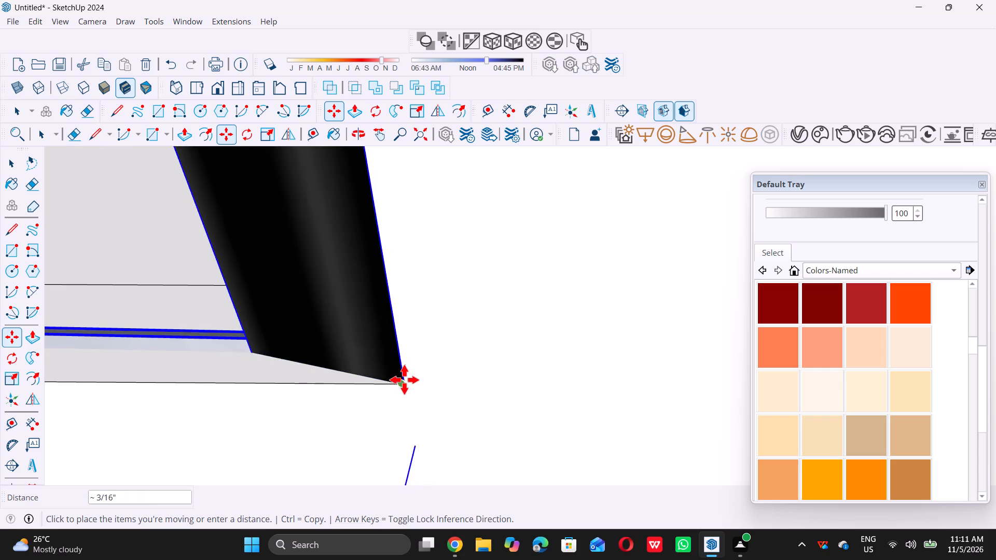
pyautogui.scroll(-20, 404, 380)
pyautogui.scroll(-8, 404, 380)
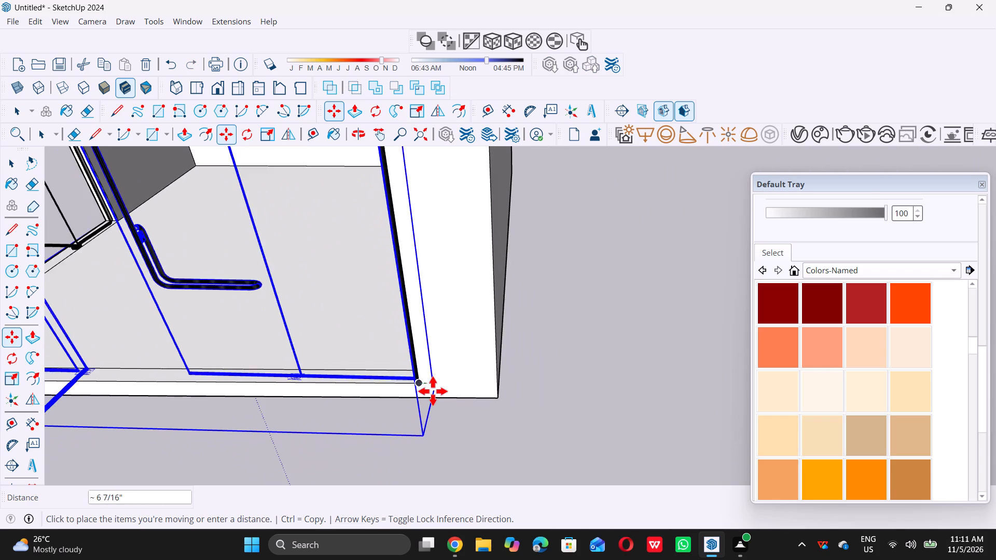
pyautogui.scroll(-5, 433, 391)
pyautogui.scroll(-4, 475, 390)
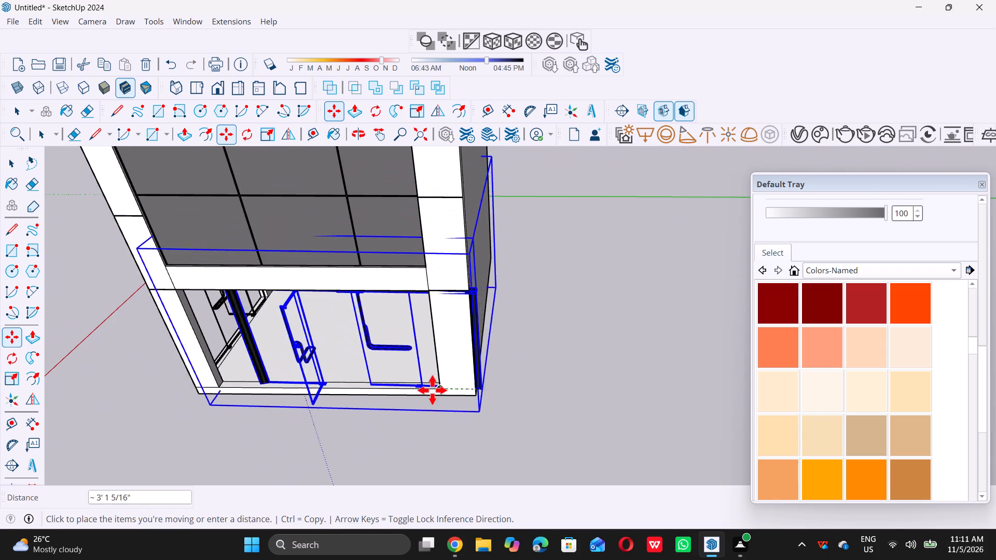
pyautogui.scroll(20, 439, 390)
pyautogui.scroll(1, 439, 390)
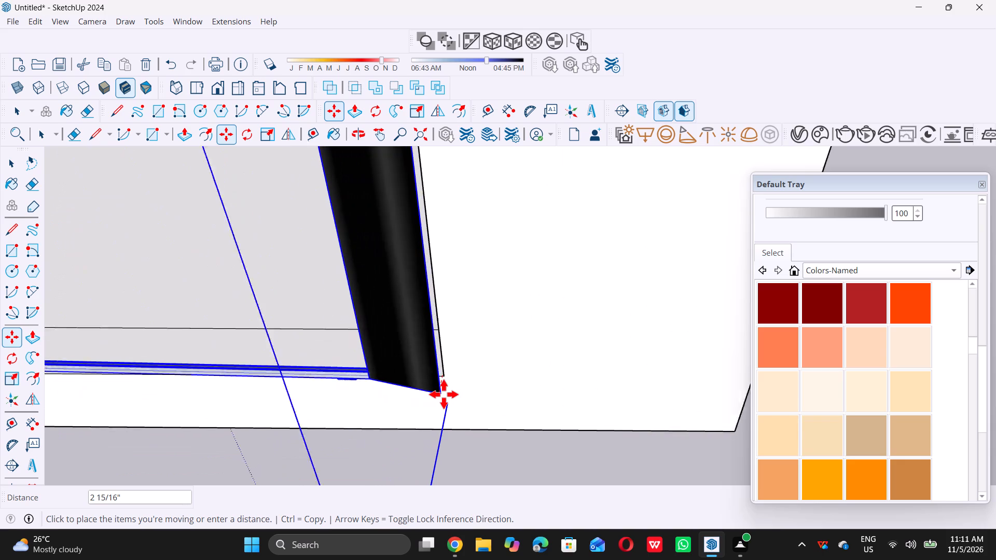
pyautogui.scroll(10, 444, 394)
pyautogui.moveTo(443, 357); pyautogui.dragTo(475, 349, button='middle')
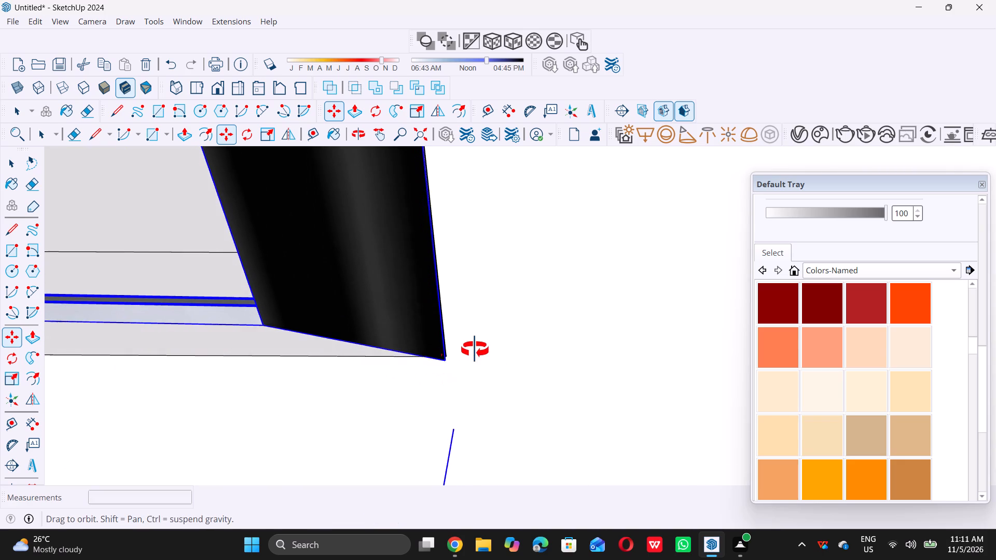
pyautogui.moveTo(475, 349); pyautogui.dragTo(480, 346, button='middle')
pyautogui.scroll(7, 445, 326)
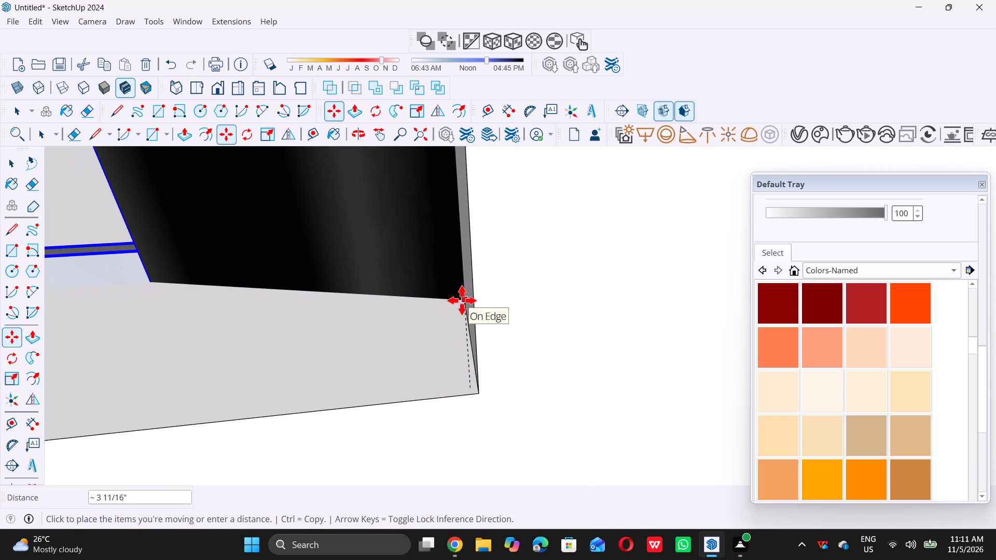
pyautogui.scroll(7, 462, 300)
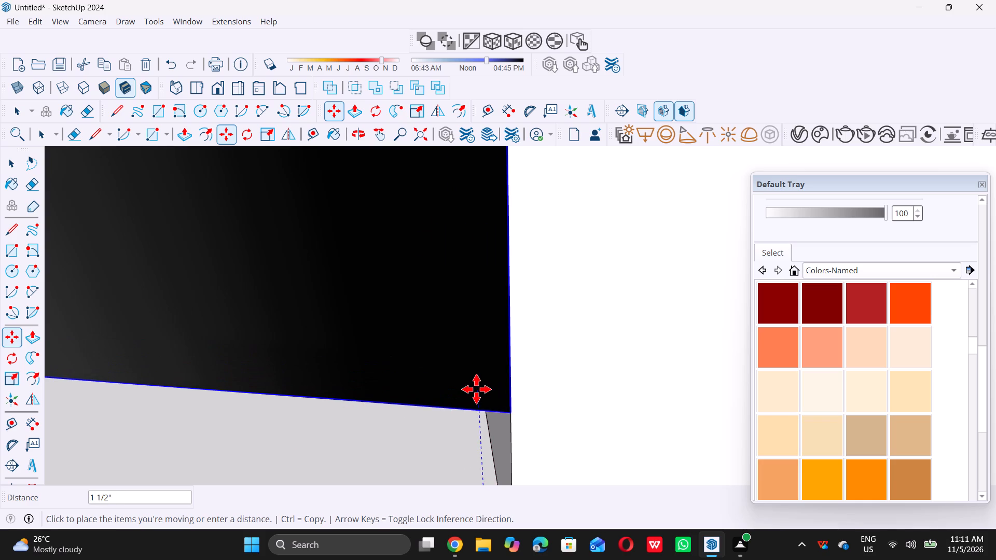
pyautogui.doubleClick(425, 401)
# Move the side-wall door group about 1 3/4" from its frame's bottom outer corner to the wall opening's bottom outer corner, then deselect it.
pyautogui.scroll(-5, 419, 389)
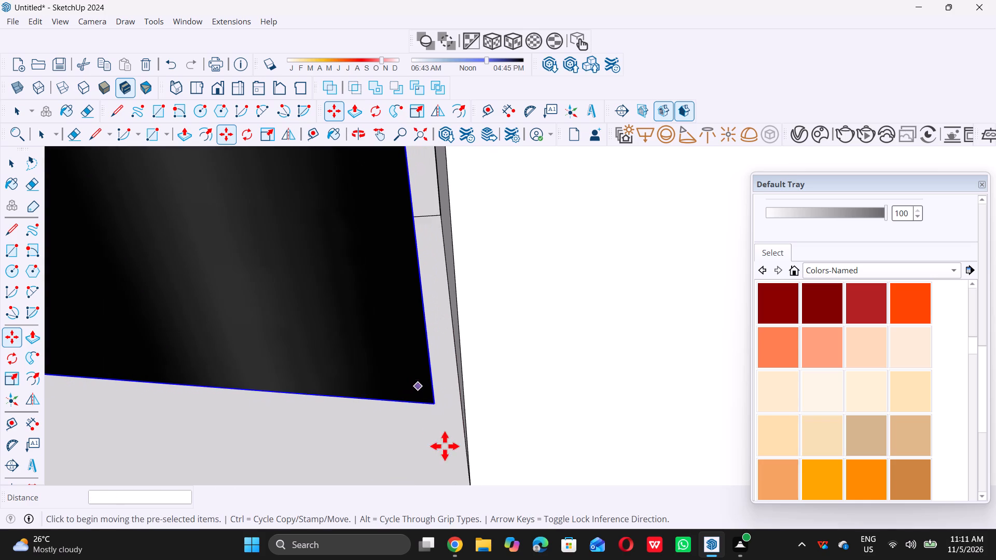
pyautogui.scroll(-11, 445, 446)
pyautogui.moveTo(474, 386); pyautogui.dragTo(465, 349, button='middle')
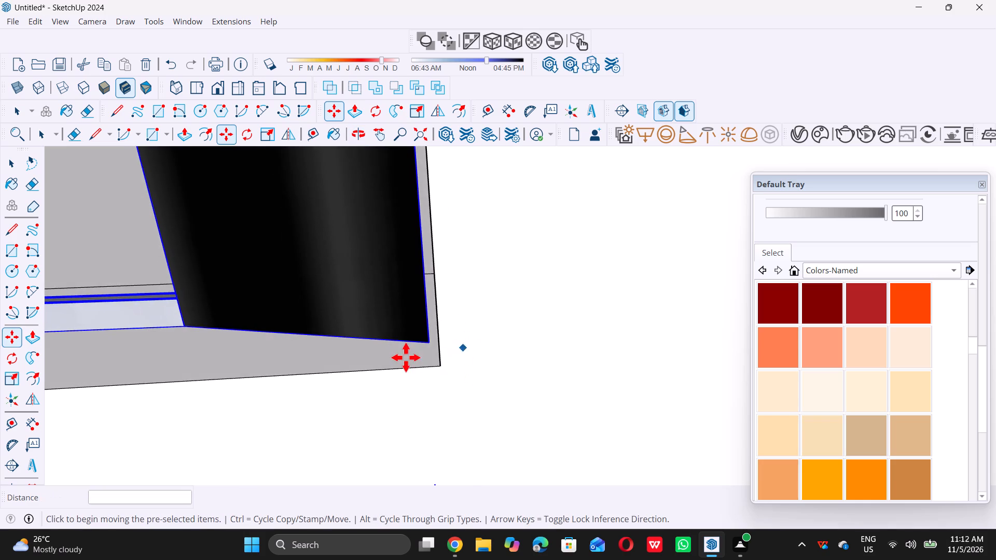
pyautogui.scroll(5, 406, 357)
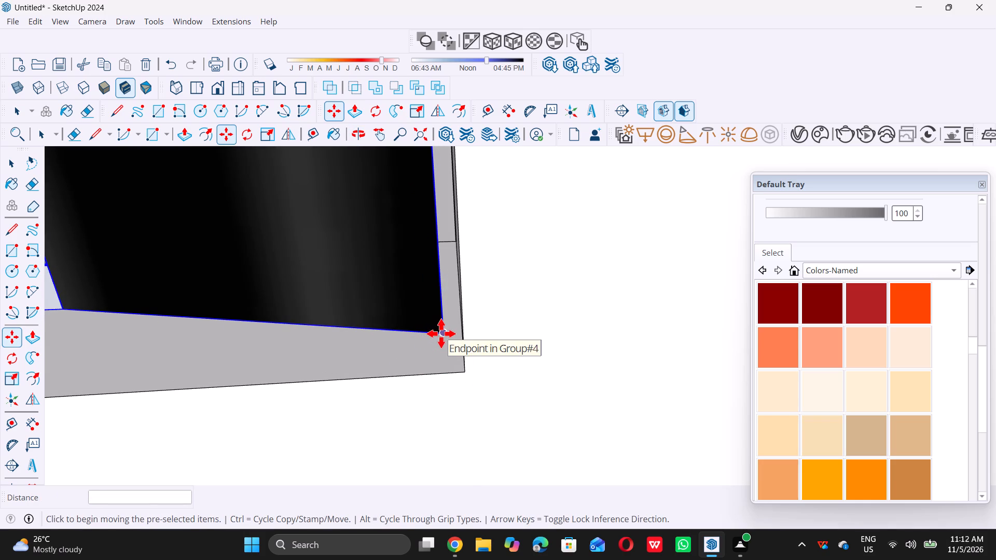
pyautogui.click(441, 333)
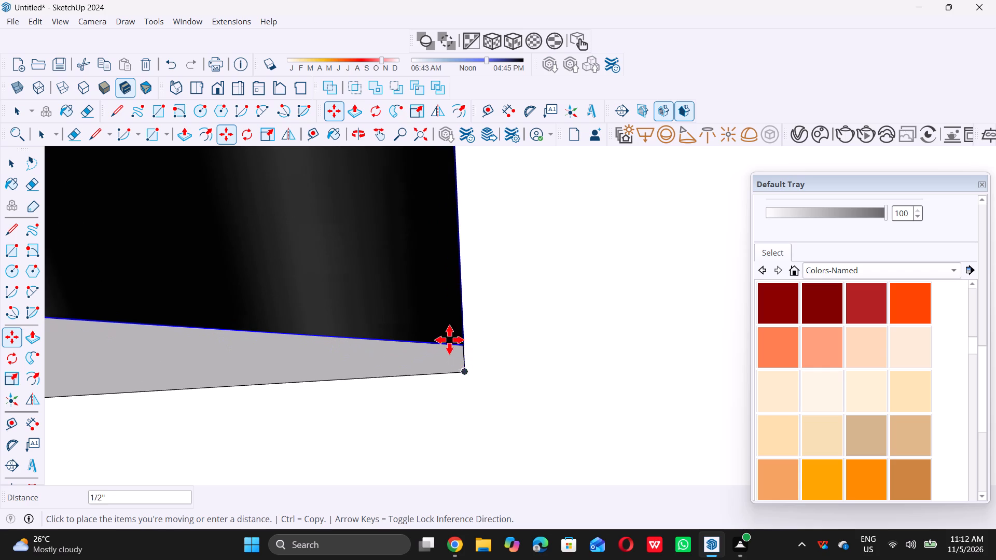
pyautogui.scroll(12, 457, 320)
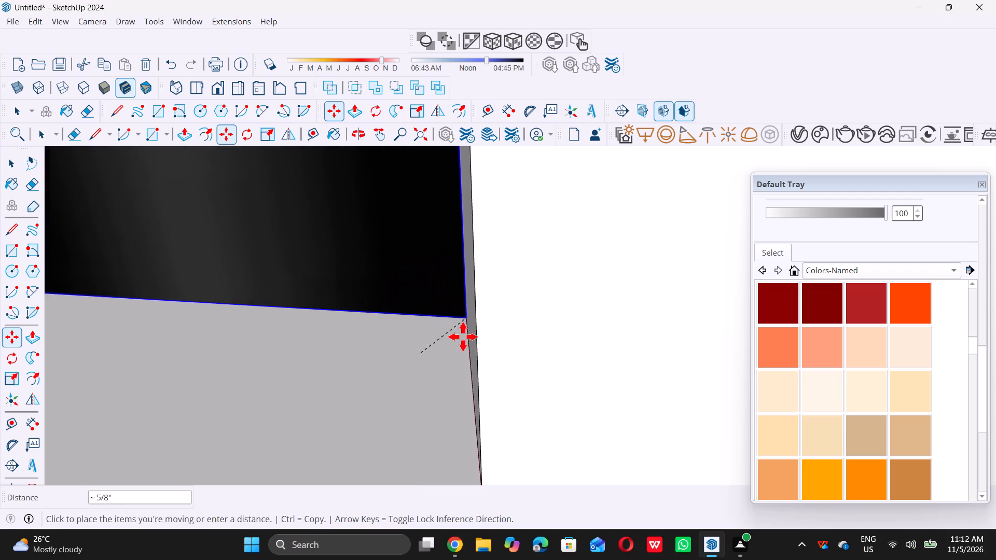
pyautogui.scroll(-7, 463, 337)
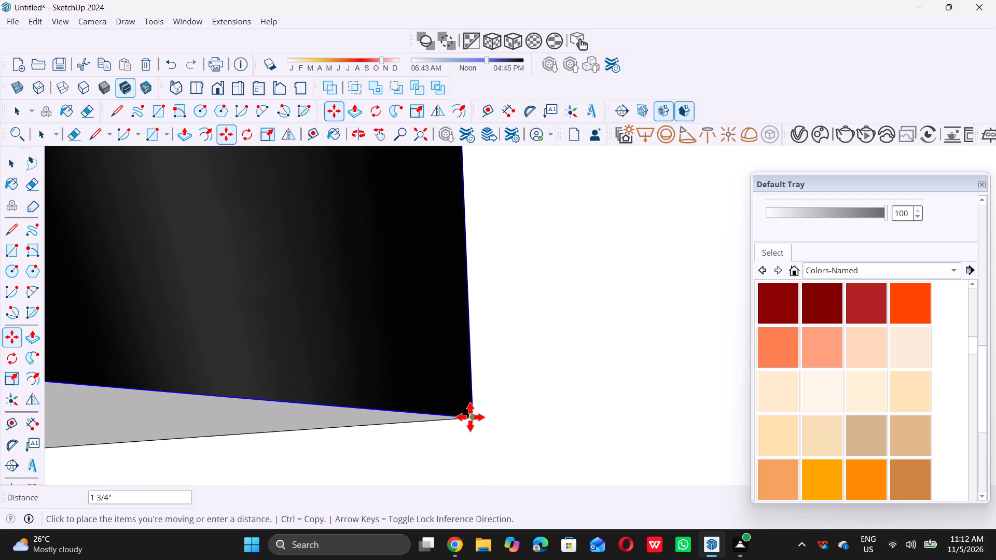
pyautogui.doubleClick(470, 417)
pyautogui.scroll(-18, 384, 407)
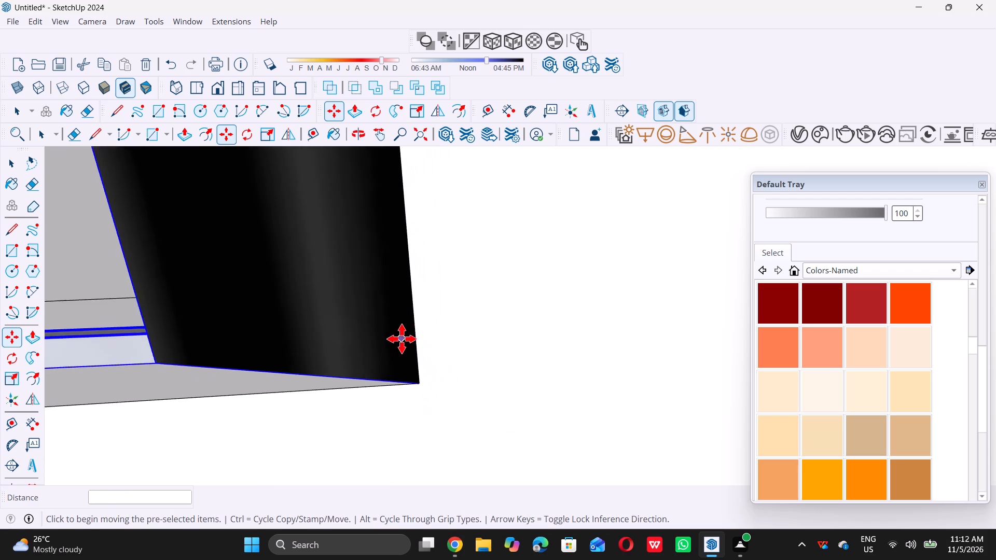
pyautogui.scroll(-17, 402, 339)
pyautogui.press('space')
pyautogui.scroll(-9, 425, 338)
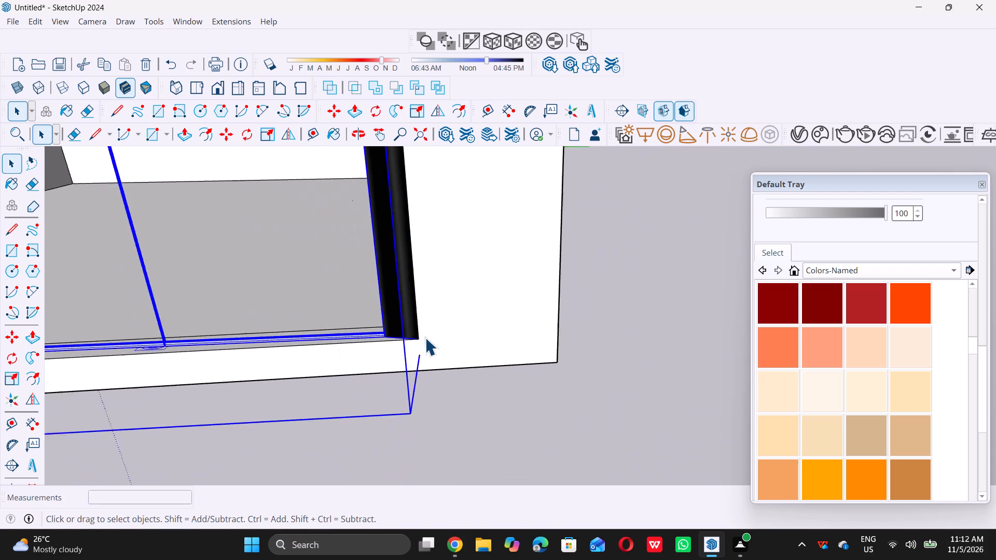
pyautogui.scroll(-16, 425, 338)
pyautogui.moveTo(444, 399); pyautogui.dragTo(444, 399, button='middle')
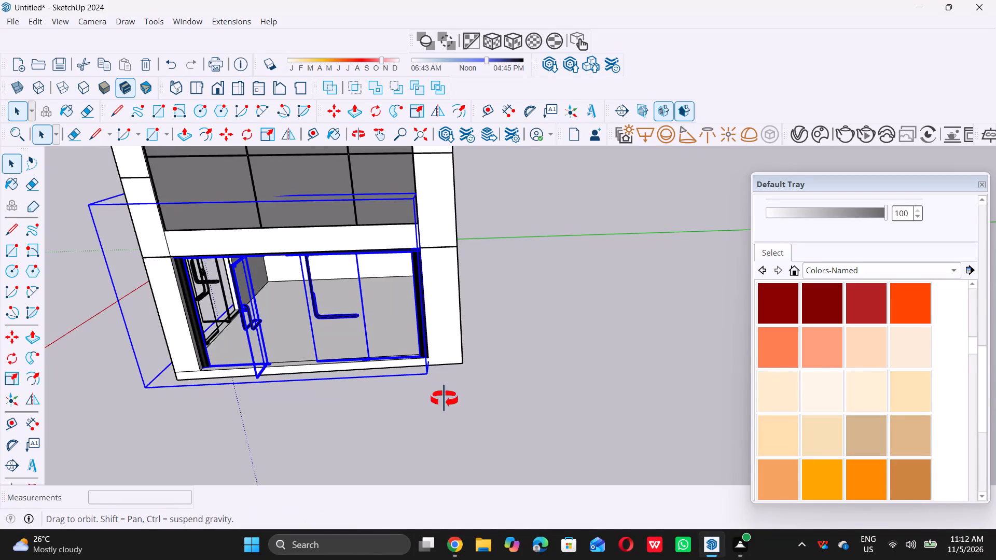
pyautogui.moveTo(444, 399); pyautogui.dragTo(413, 364, button='middle')
pyautogui.middleClick(412, 363)
pyautogui.doubleClick(428, 425)
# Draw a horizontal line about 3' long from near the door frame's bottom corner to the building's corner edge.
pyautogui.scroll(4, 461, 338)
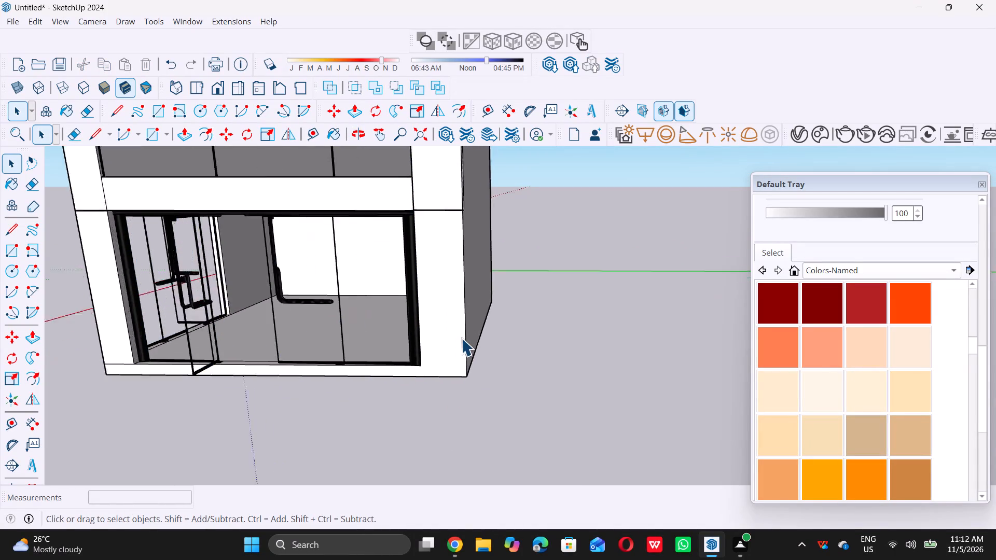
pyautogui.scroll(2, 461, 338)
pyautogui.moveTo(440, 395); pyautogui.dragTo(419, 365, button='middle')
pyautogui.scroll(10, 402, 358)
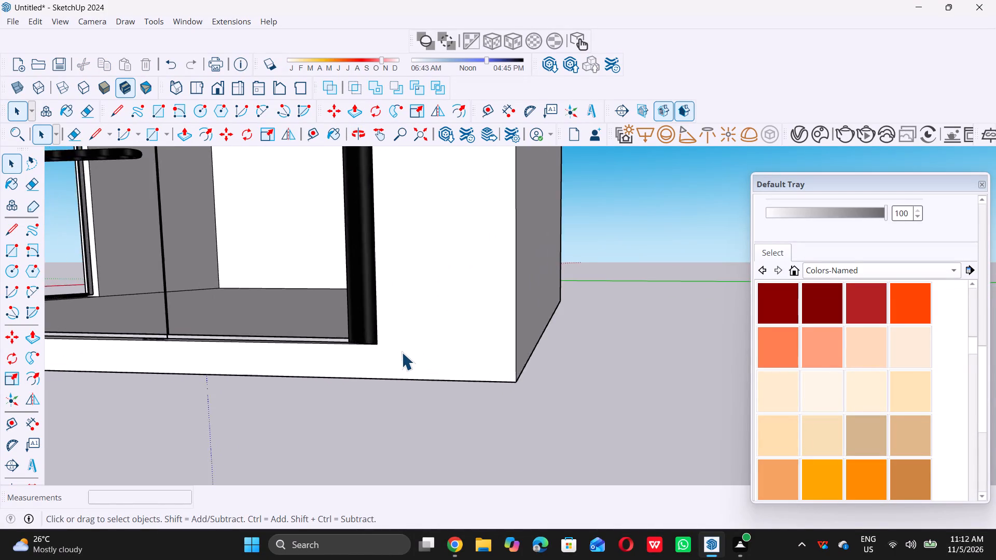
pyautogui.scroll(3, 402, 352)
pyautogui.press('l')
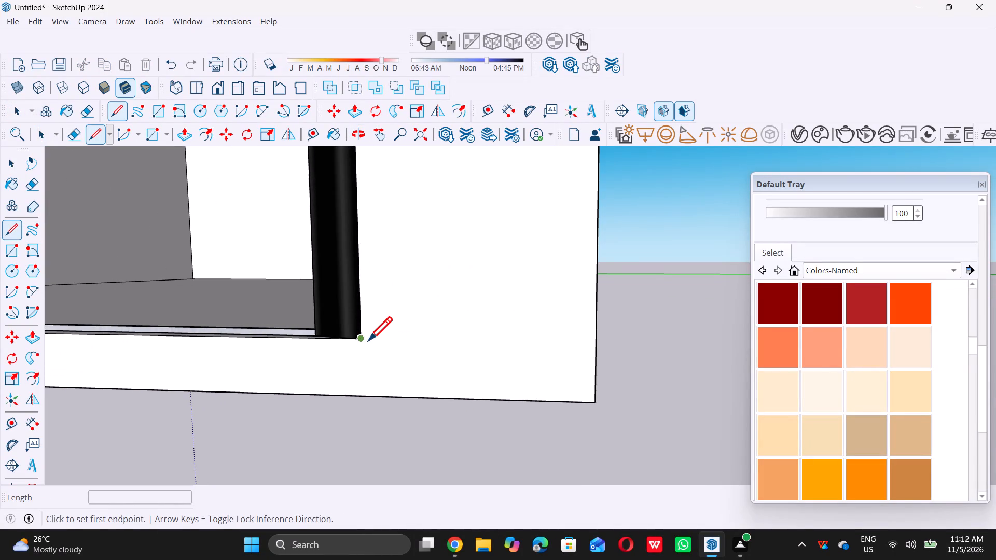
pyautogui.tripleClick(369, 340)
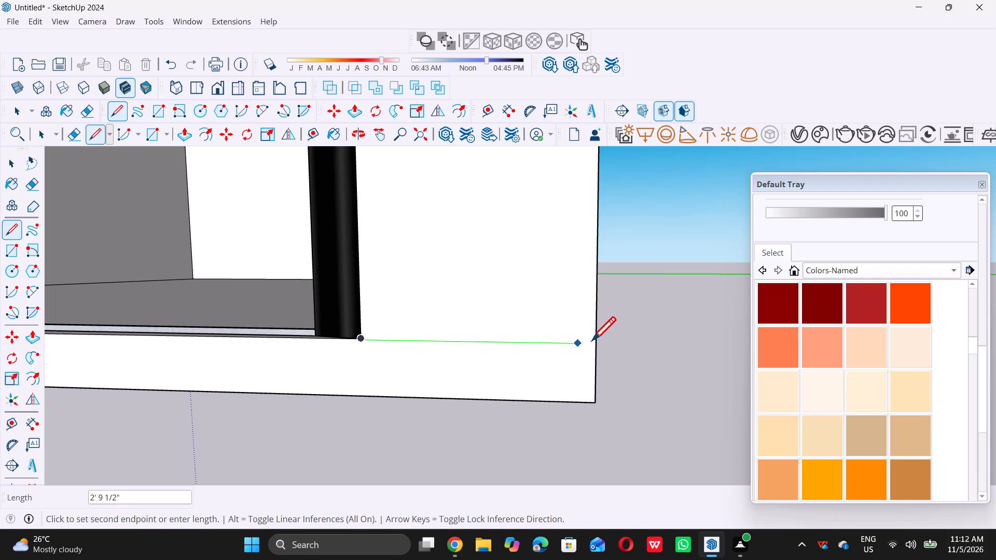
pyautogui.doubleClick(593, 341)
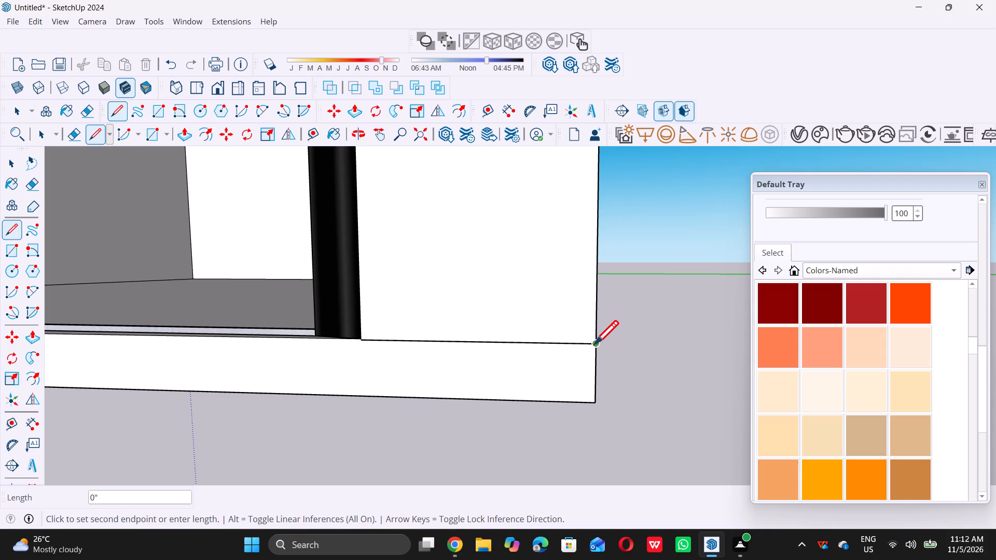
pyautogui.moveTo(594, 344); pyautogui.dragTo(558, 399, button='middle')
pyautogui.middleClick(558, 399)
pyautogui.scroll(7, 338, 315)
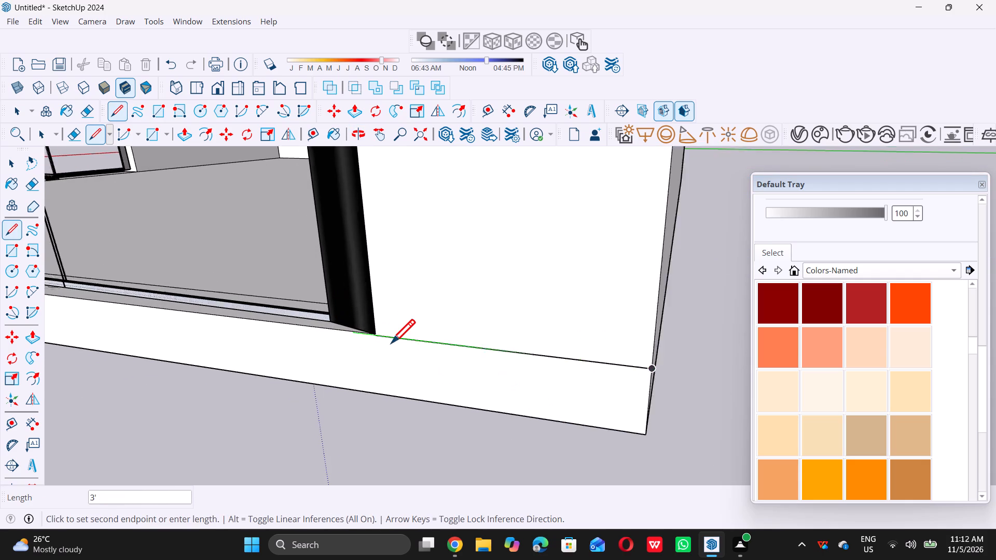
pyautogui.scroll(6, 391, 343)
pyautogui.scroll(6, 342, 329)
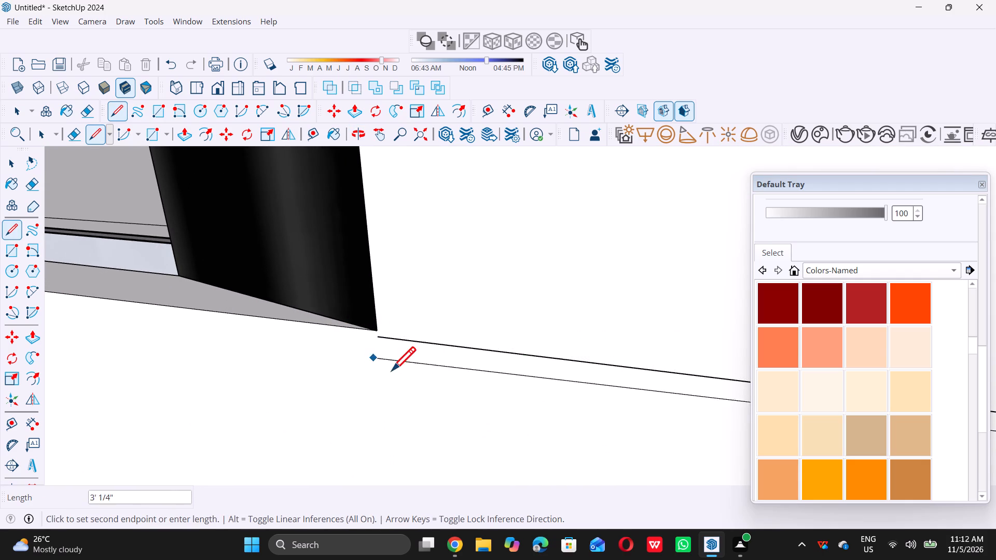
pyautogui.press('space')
# Draw a sill-level line about 3' long from the door frame's exact bottom outer corner to the building's corner edge.
pyautogui.press('l')
pyautogui.scroll(12, 367, 317)
pyautogui.scroll(11, 386, 352)
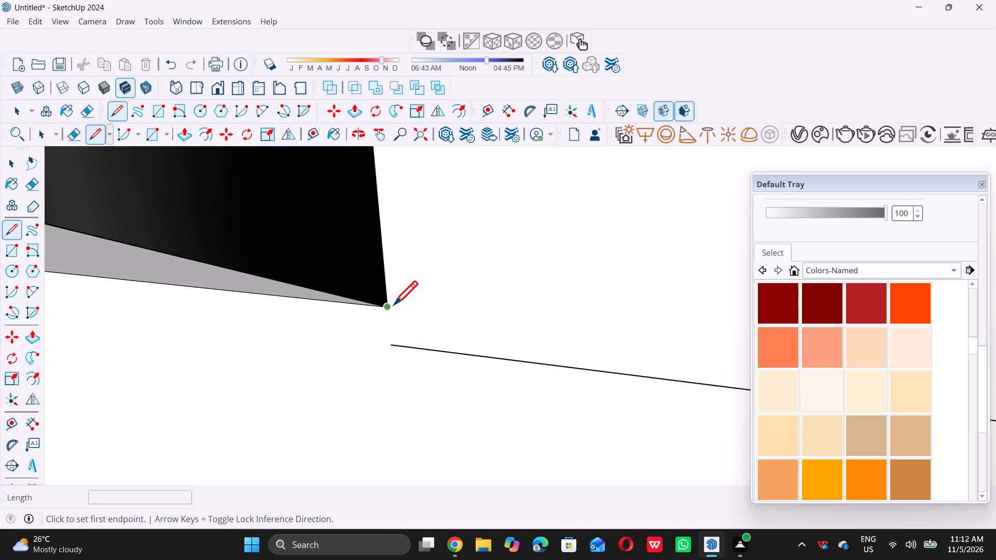
pyautogui.click(394, 304)
pyautogui.click(395, 307)
pyautogui.scroll(-8, 579, 316)
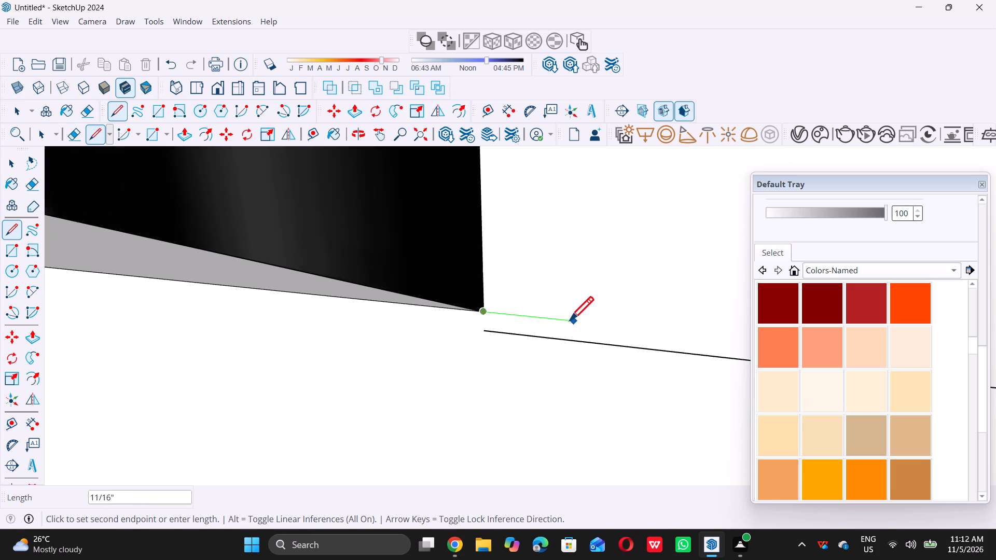
pyautogui.scroll(-20, 570, 320)
pyautogui.scroll(-10, 570, 320)
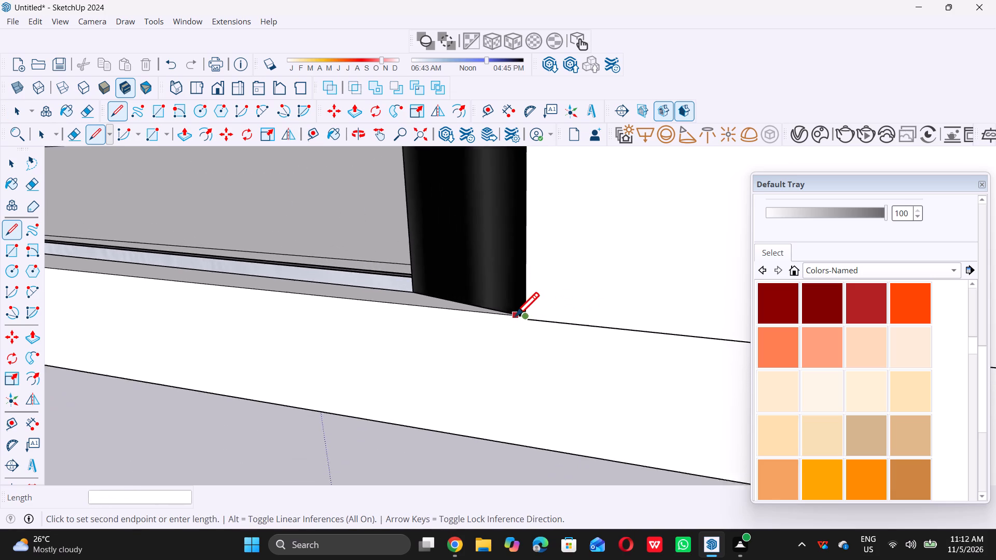
pyautogui.scroll(-17, 515, 316)
pyautogui.scroll(7, 603, 324)
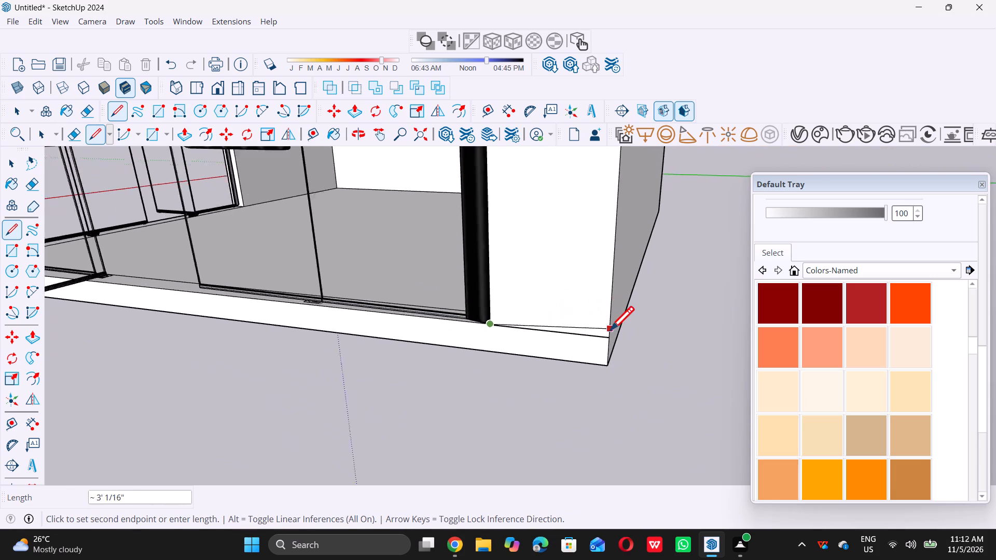
pyautogui.scroll(14, 614, 343)
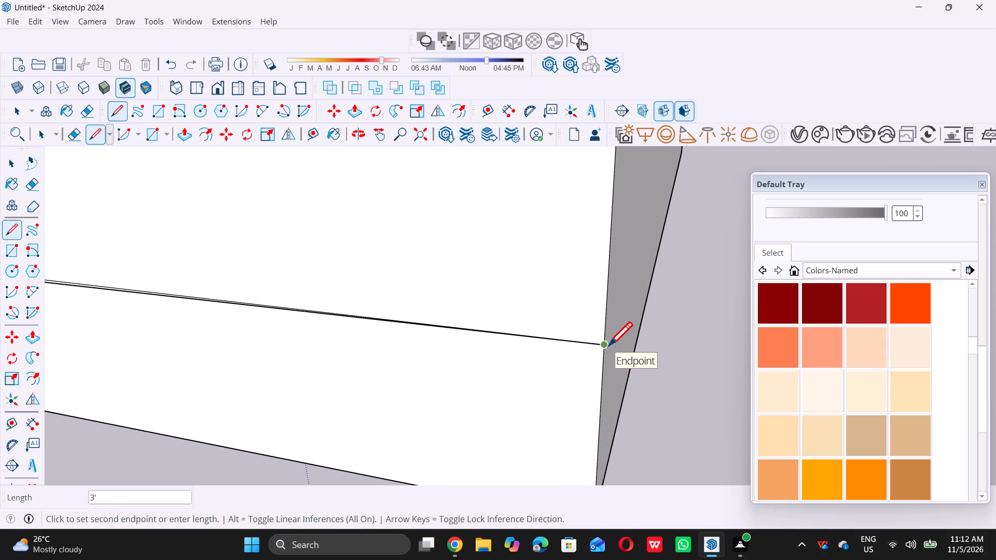
pyautogui.scroll(17, 608, 345)
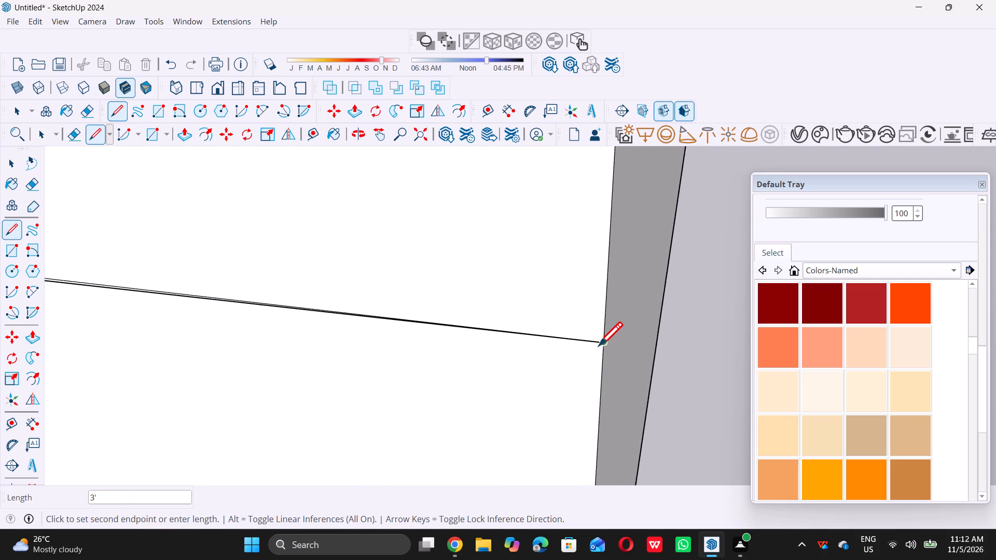
pyautogui.scroll(17, 599, 345)
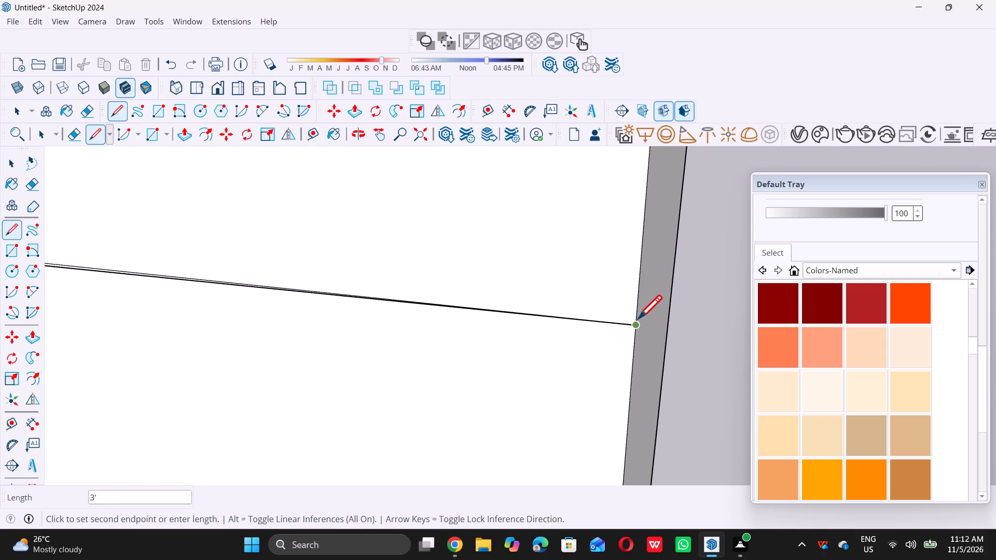
pyautogui.doubleClick(639, 318)
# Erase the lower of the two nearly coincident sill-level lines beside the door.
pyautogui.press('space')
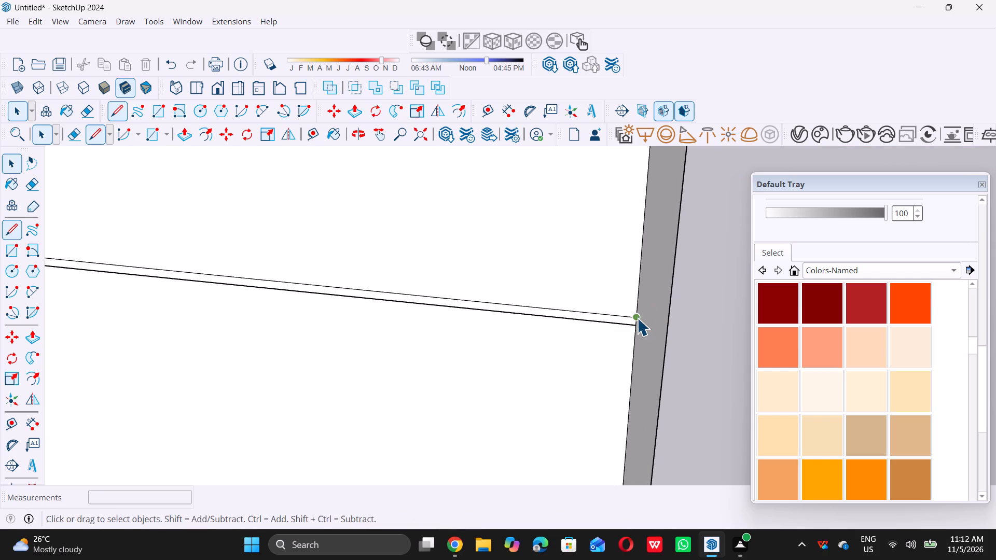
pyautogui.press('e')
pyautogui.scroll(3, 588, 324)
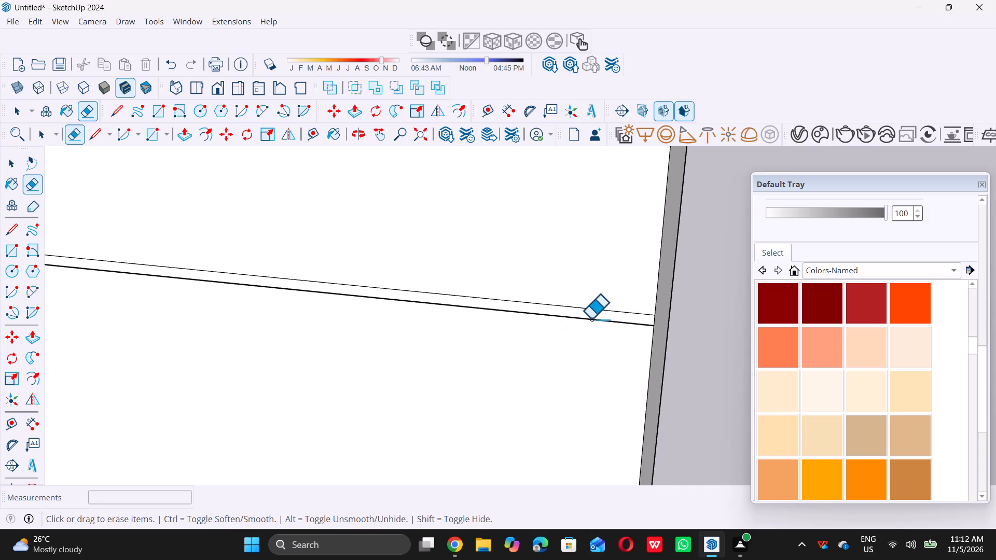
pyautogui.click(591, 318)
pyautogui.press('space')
# Extrude the base band face beneath the side-wall door outward by 4' with Push/Pull.
pyautogui.scroll(-13, 600, 327)
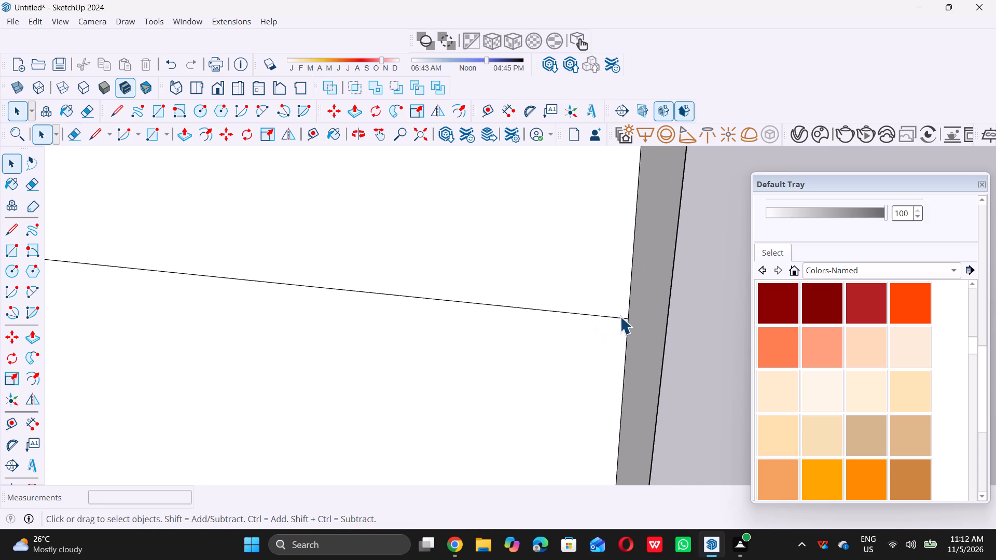
pyautogui.scroll(-20, 620, 316)
pyautogui.scroll(-14, 620, 316)
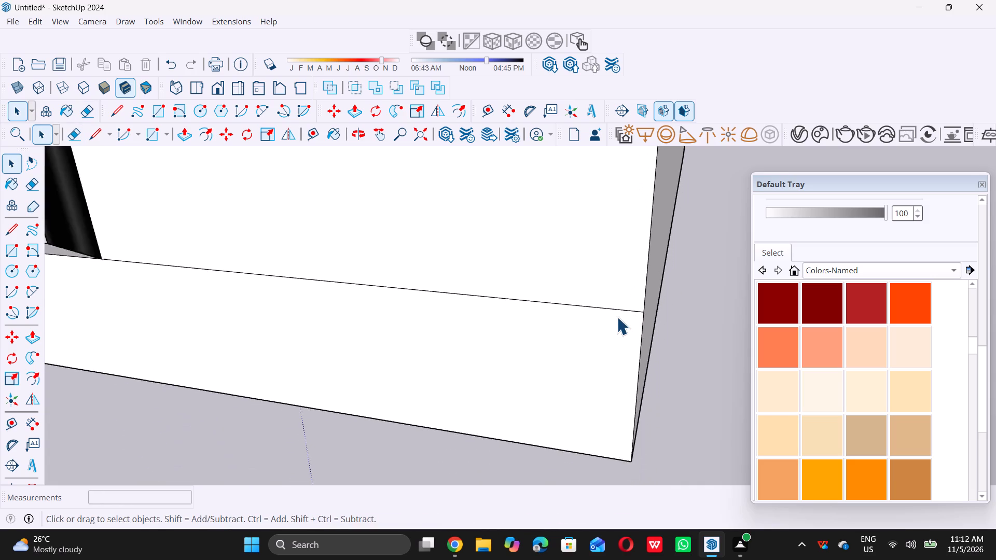
pyautogui.scroll(-20, 617, 317)
pyautogui.scroll(-4, 617, 317)
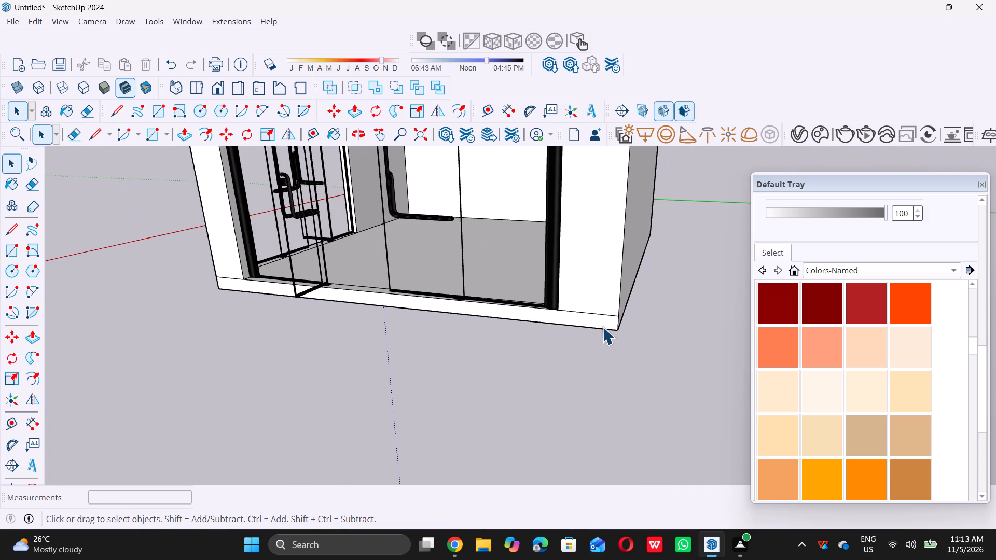
pyautogui.click(602, 327)
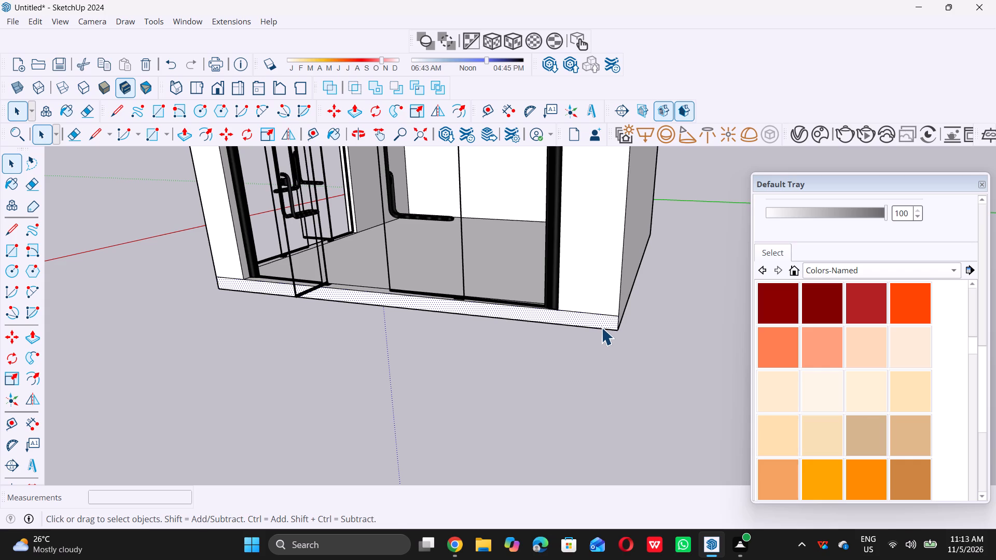
pyautogui.press('p')
pyautogui.click(602, 325)
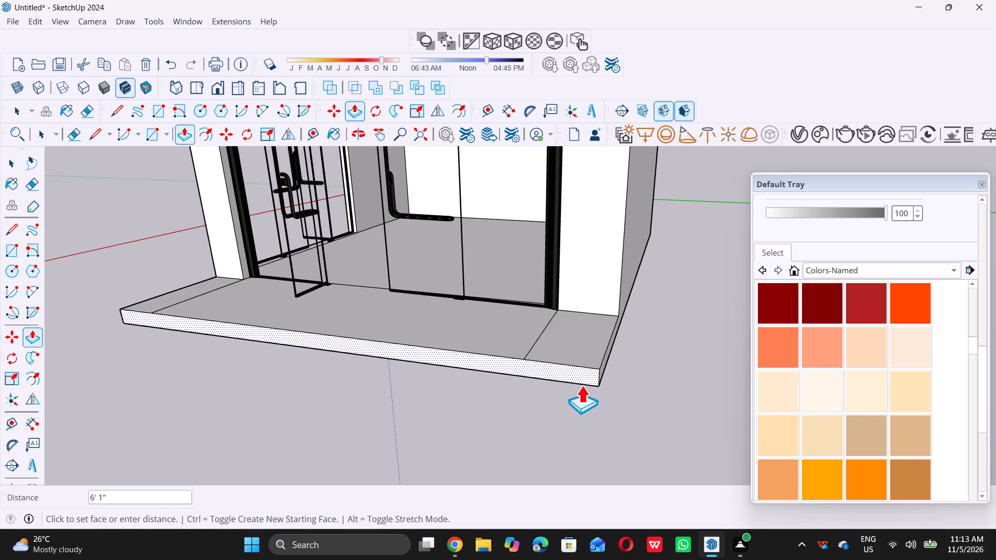
pyautogui.write("4'")
pyautogui.press('Return')
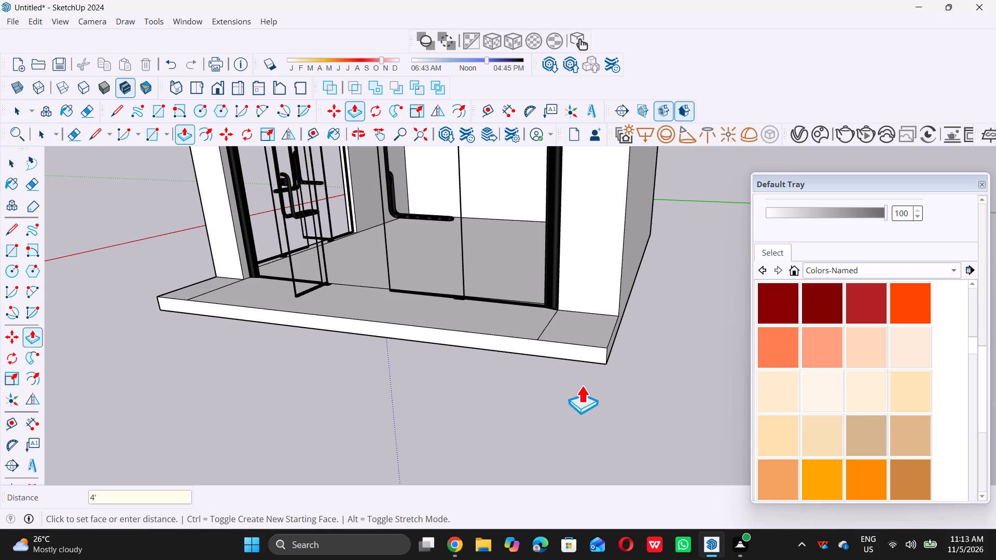
# Examine the building's base from all sides, including the projecting entrance slab and the adjoining wall with the other door.
pyautogui.moveTo(661, 411); pyautogui.dragTo(340, 412, button='middle')
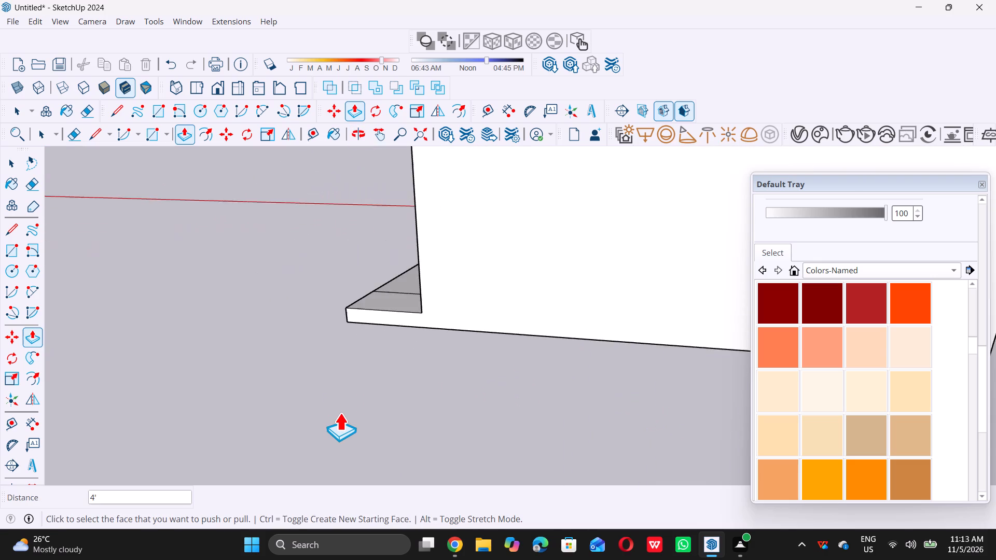
pyautogui.scroll(-17, 340, 413)
pyautogui.moveTo(322, 413); pyautogui.dragTo(714, 402, button='middle')
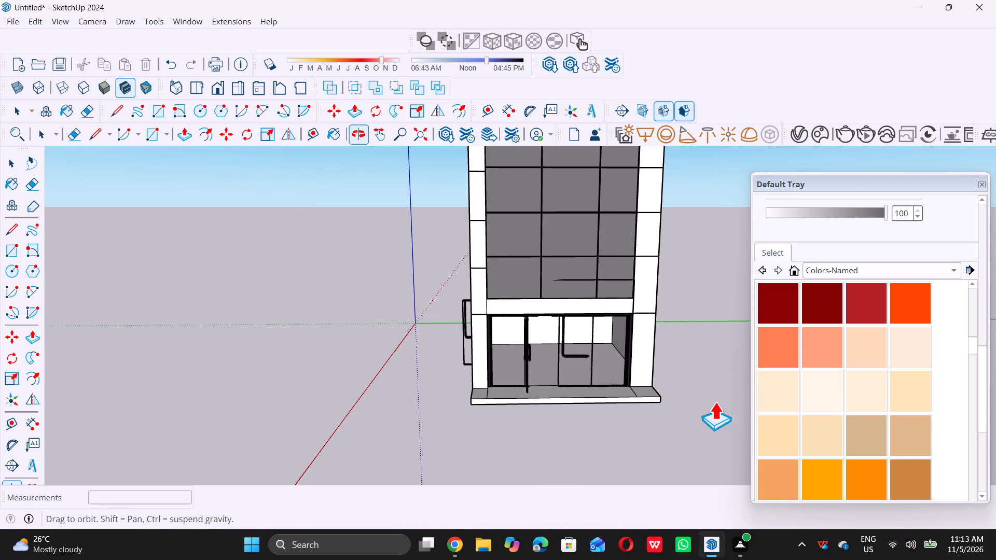
pyautogui.scroll(-6, 362, 387)
pyautogui.moveTo(374, 371); pyautogui.dragTo(817, 389, button='middle')
pyautogui.moveTo(606, 471); pyautogui.dragTo(561, 421, button='middle')
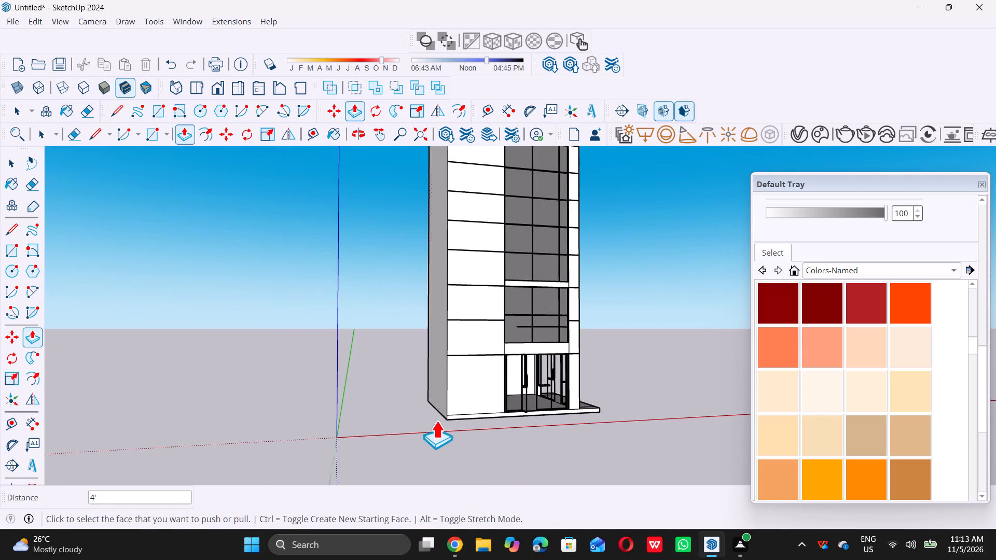
pyautogui.scroll(-5, 441, 404)
pyautogui.moveTo(446, 413); pyautogui.dragTo(503, 451, button='middle')
pyautogui.scroll(5, 444, 433)
pyautogui.scroll(5, 482, 410)
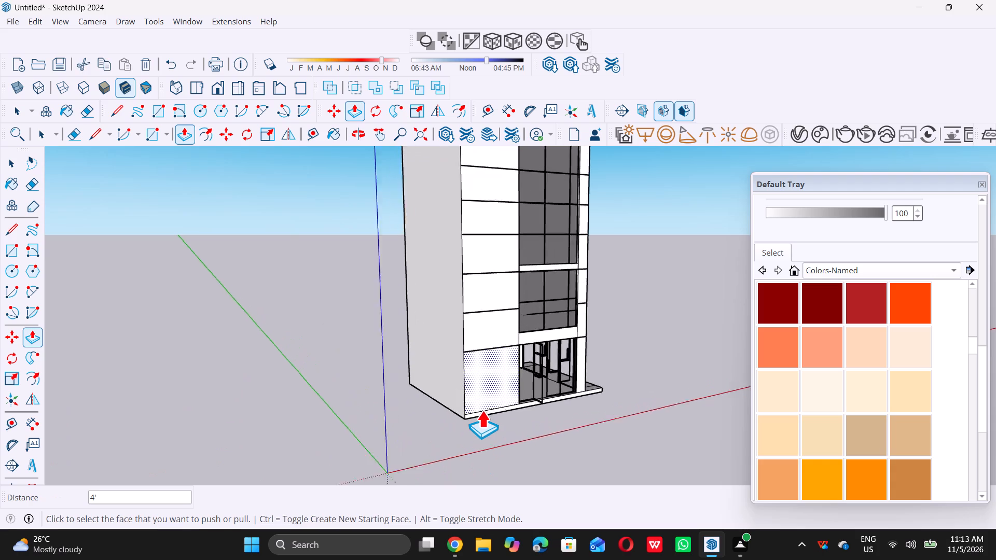
# Extrude the base band face beneath the other door's wall outward by 4' with Push/Pull.
pyautogui.scroll(13, 482, 410)
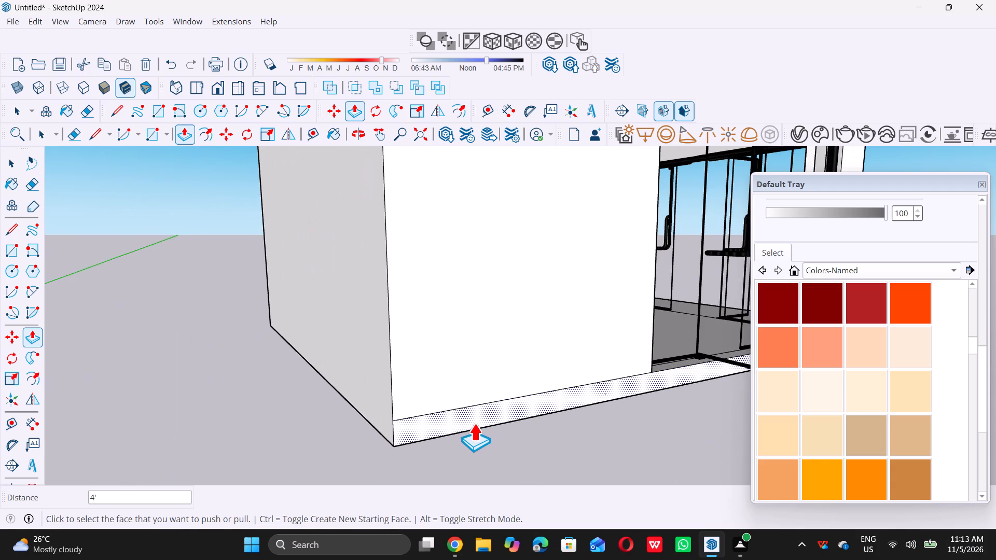
pyautogui.doubleClick(474, 423)
pyautogui.scroll(-18, 512, 451)
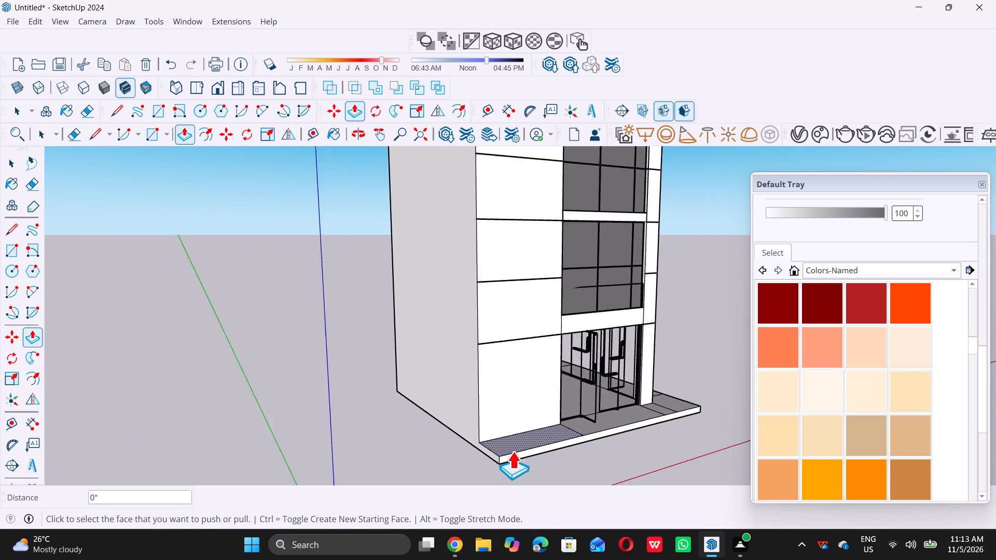
pyautogui.scroll(-8, 513, 451)
# Extend the outer edge face of the side-wall entrance slab outward by 6' with Push/Pull.
pyautogui.moveTo(596, 428); pyautogui.dragTo(300, 467, button='middle')
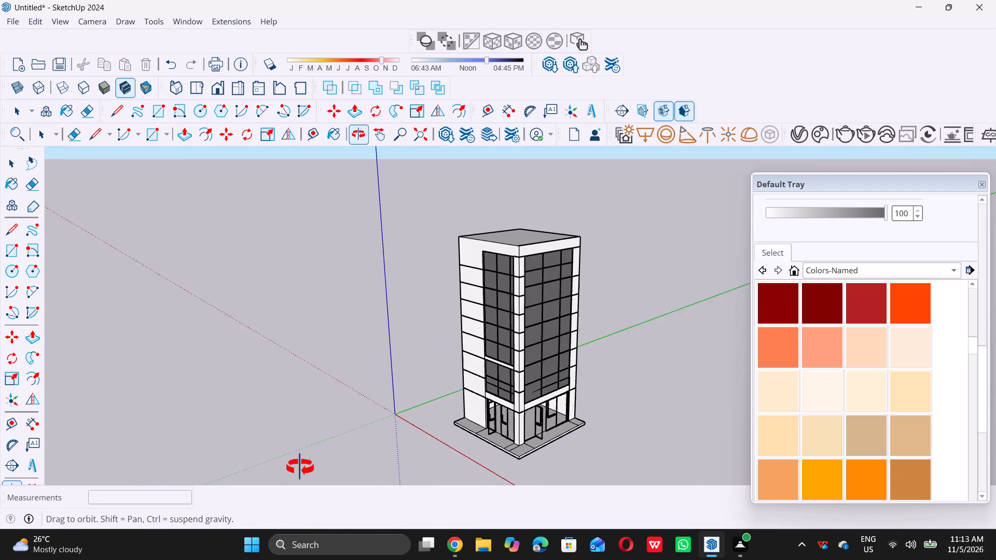
pyautogui.moveTo(300, 467); pyautogui.dragTo(297, 466, button='middle')
pyautogui.scroll(6, 566, 456)
pyautogui.scroll(4, 472, 448)
pyautogui.scroll(-7, 484, 429)
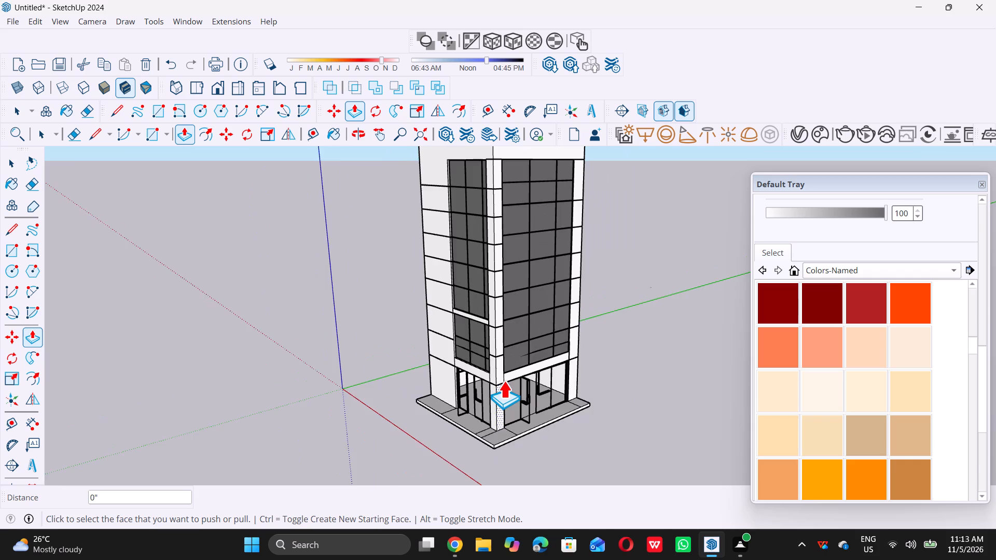
pyautogui.scroll(-8, 504, 381)
pyautogui.scroll(8, 485, 428)
pyautogui.scroll(7, 524, 387)
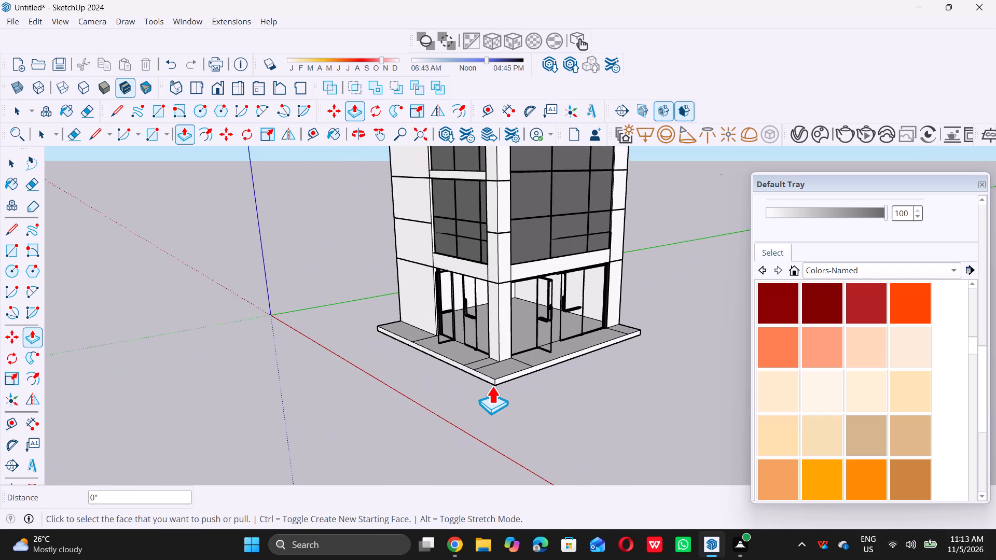
pyautogui.scroll(9, 492, 386)
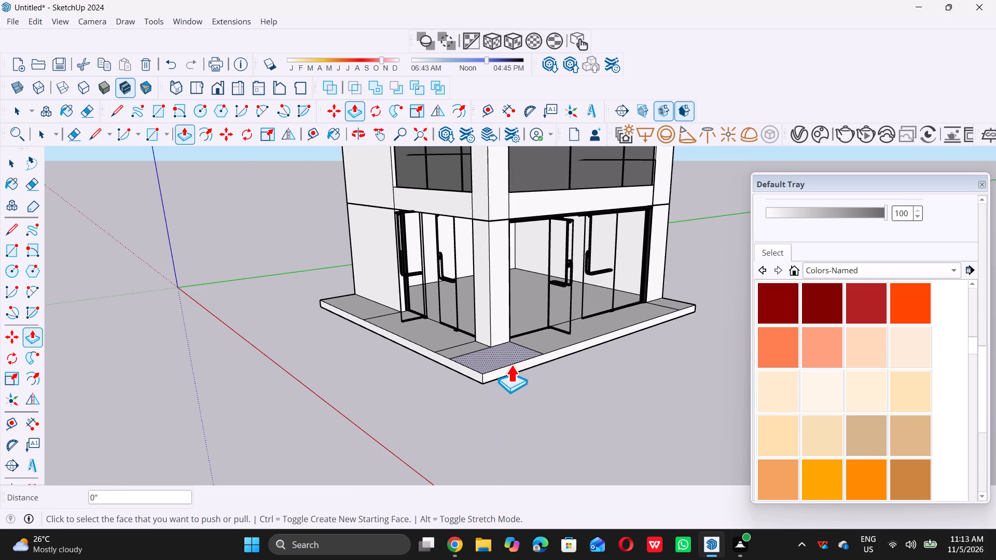
pyautogui.click(511, 365)
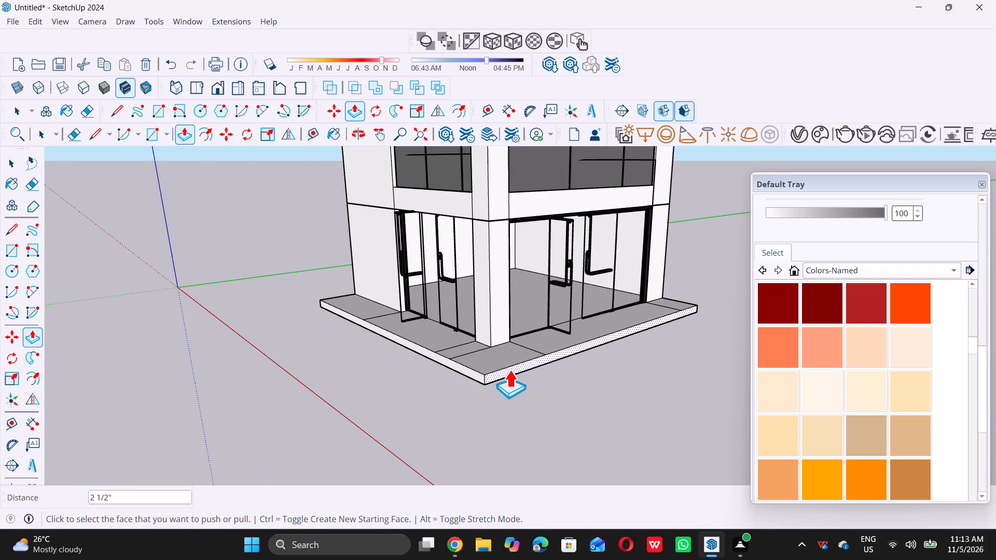
pyautogui.doubleClick(509, 370)
pyautogui.click(506, 371)
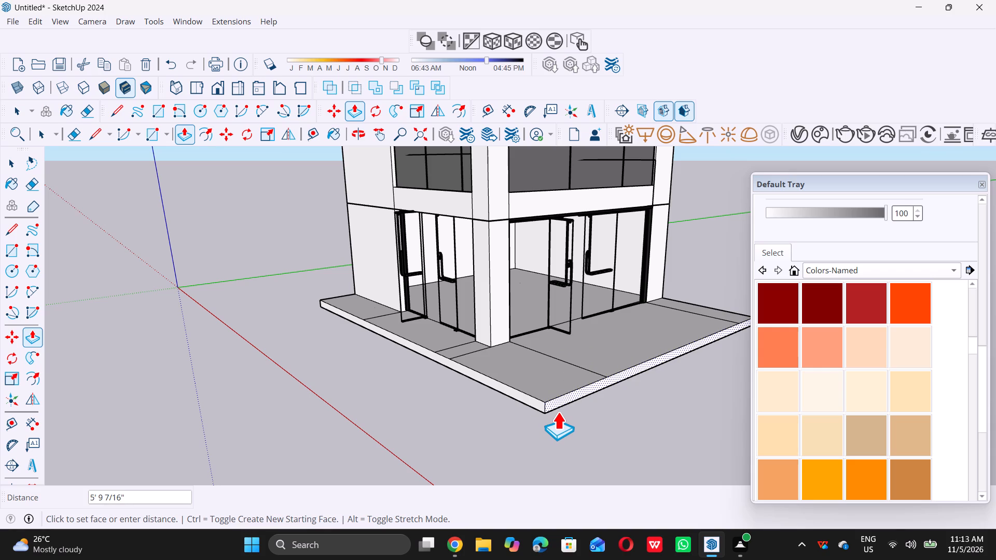
pyautogui.press('6')
pyautogui.press("'")
pyautogui.press('Return')
# Extend the slab's outer edge face along the adjoining, narrower-glazed wall outward by 6' with Push/Pull.
pyautogui.scroll(-3, 477, 370)
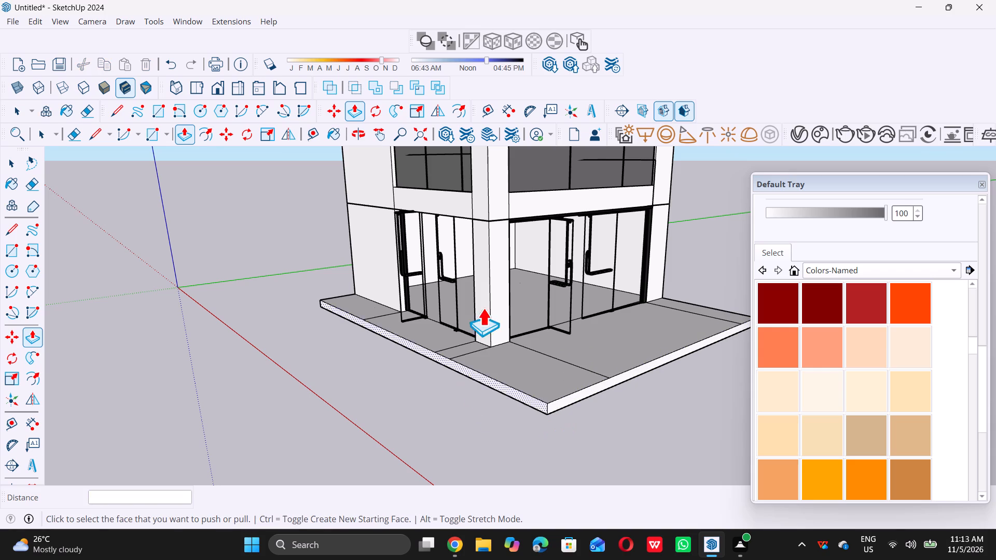
pyautogui.scroll(-8, 483, 308)
pyautogui.moveTo(407, 391); pyautogui.dragTo(441, 414, button='middle')
pyautogui.scroll(11, 485, 337)
pyautogui.click(547, 354)
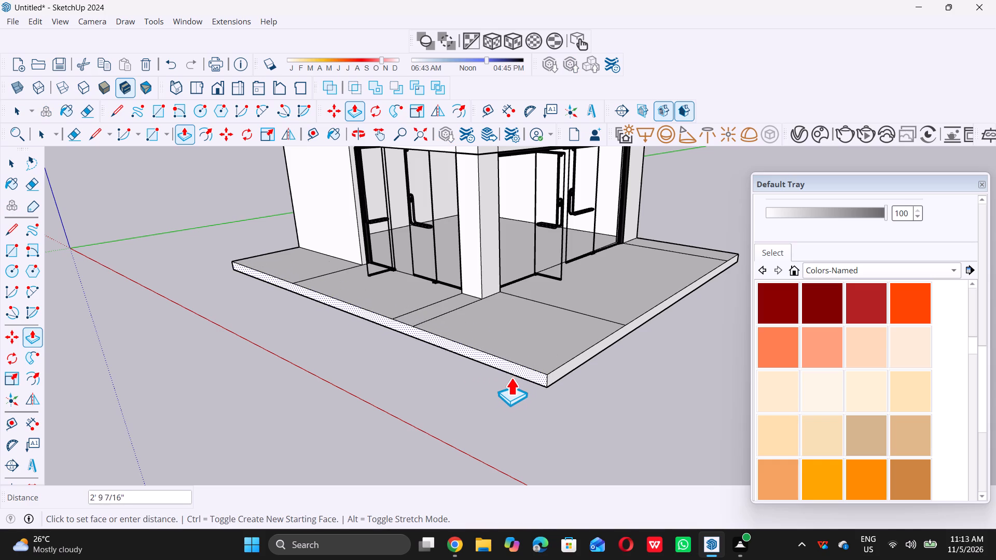
pyautogui.press('6')
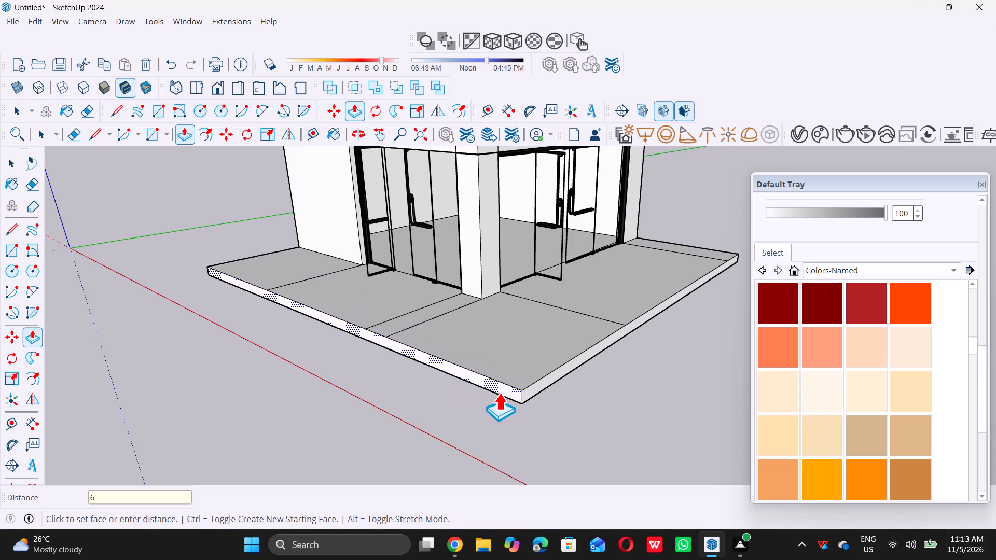
pyautogui.press("'")
pyautogui.press('Return')
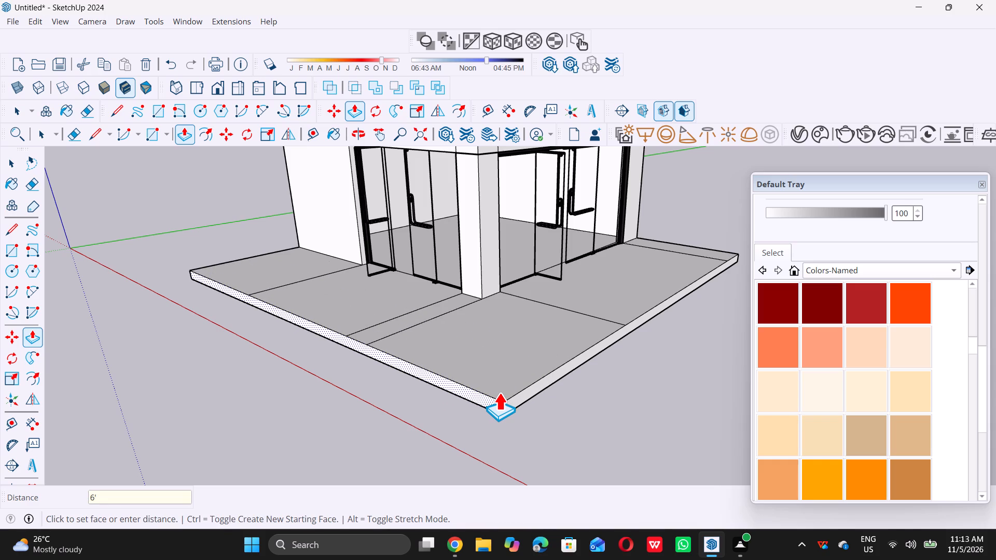
pyautogui.scroll(-11, 465, 393)
pyautogui.press('space')
# Erase the seam lines crossing the slab's top from the narrower-glazed wall to its outer edge.
pyautogui.scroll(-7, 463, 412)
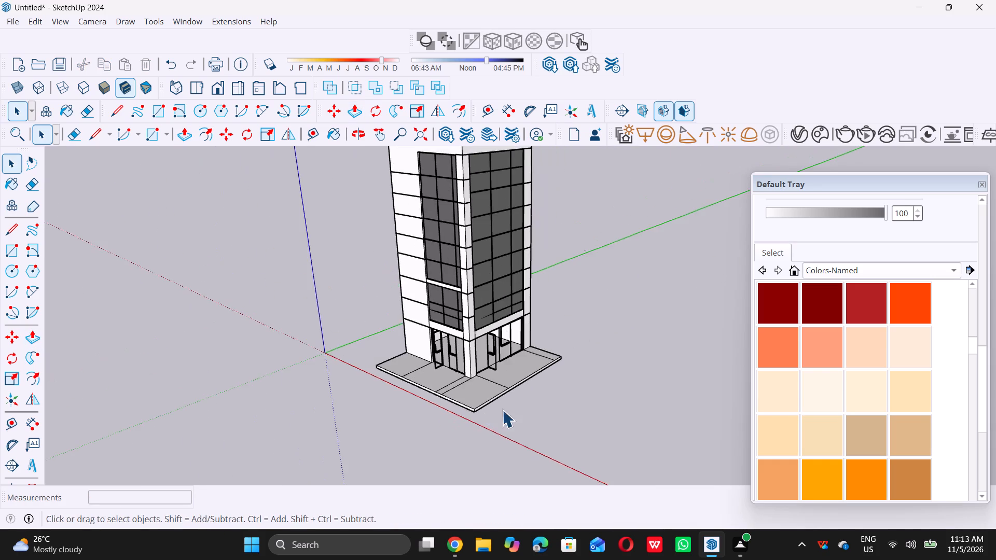
pyautogui.scroll(-5, 502, 410)
pyautogui.moveTo(418, 446); pyautogui.dragTo(571, 457, button='middle')
pyautogui.middleClick(571, 457)
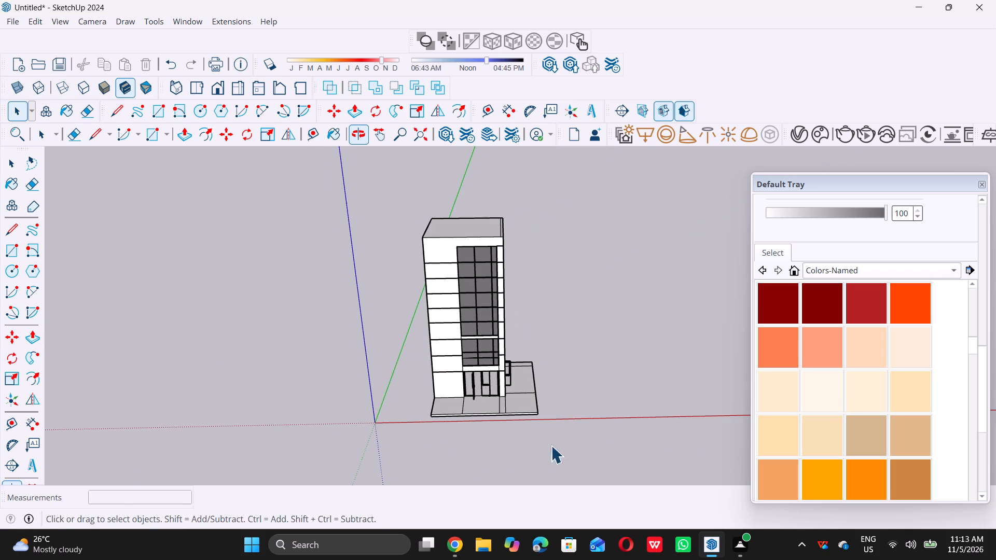
pyautogui.moveTo(518, 423); pyautogui.dragTo(524, 460, button='middle')
pyautogui.middleClick(524, 460)
pyautogui.scroll(13, 509, 413)
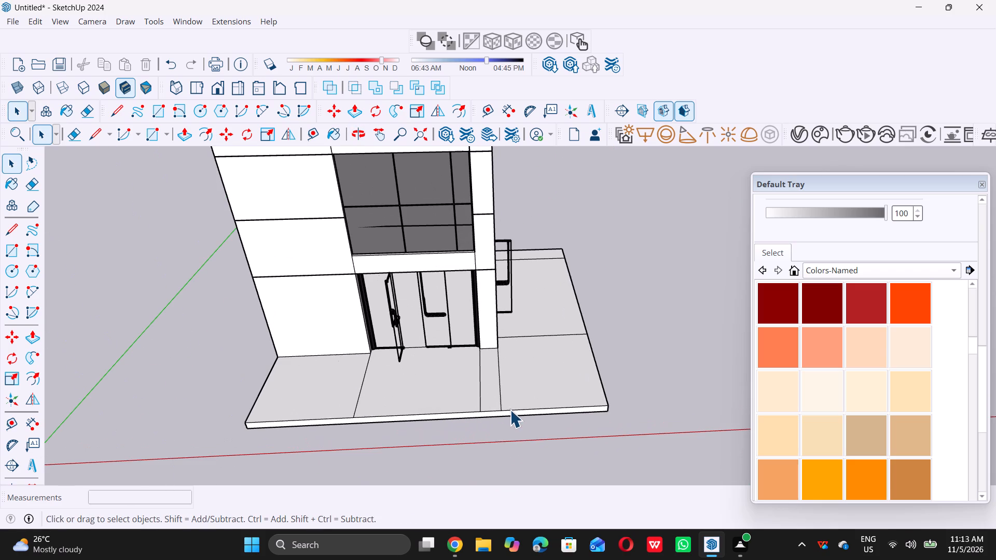
pyautogui.press('e')
pyautogui.scroll(5, 400, 393)
pyautogui.click(315, 384)
pyautogui.moveTo(321, 385); pyautogui.dragTo(328, 386)
pyautogui.moveTo(336, 387); pyautogui.dragTo(343, 388)
pyautogui.moveTo(364, 391); pyautogui.dragTo(565, 387)
pyautogui.moveTo(589, 385); pyautogui.dragTo(600, 385)
pyautogui.moveTo(611, 384); pyautogui.dragTo(620, 383)
pyautogui.moveTo(637, 381); pyautogui.dragTo(644, 380)
pyautogui.click(644, 380)
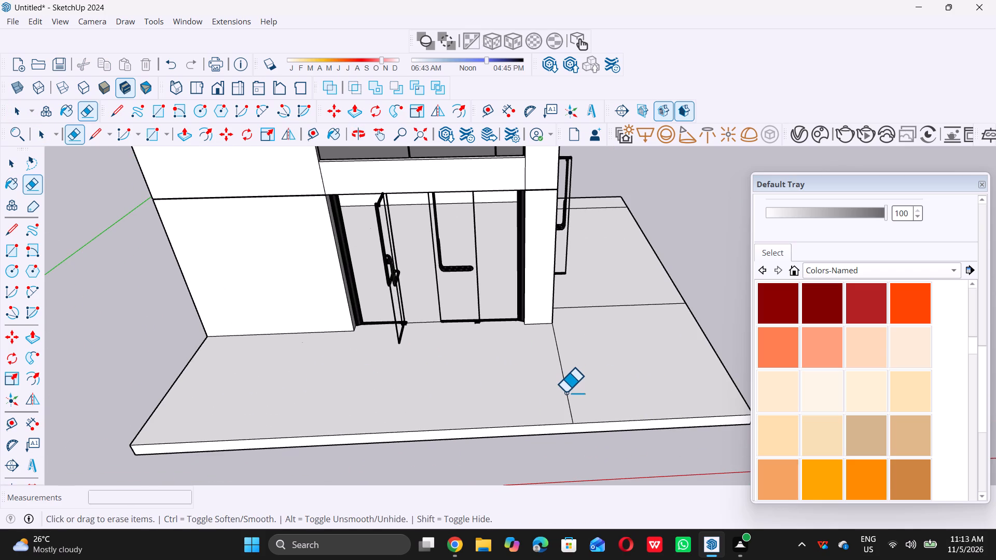
pyautogui.click(565, 392)
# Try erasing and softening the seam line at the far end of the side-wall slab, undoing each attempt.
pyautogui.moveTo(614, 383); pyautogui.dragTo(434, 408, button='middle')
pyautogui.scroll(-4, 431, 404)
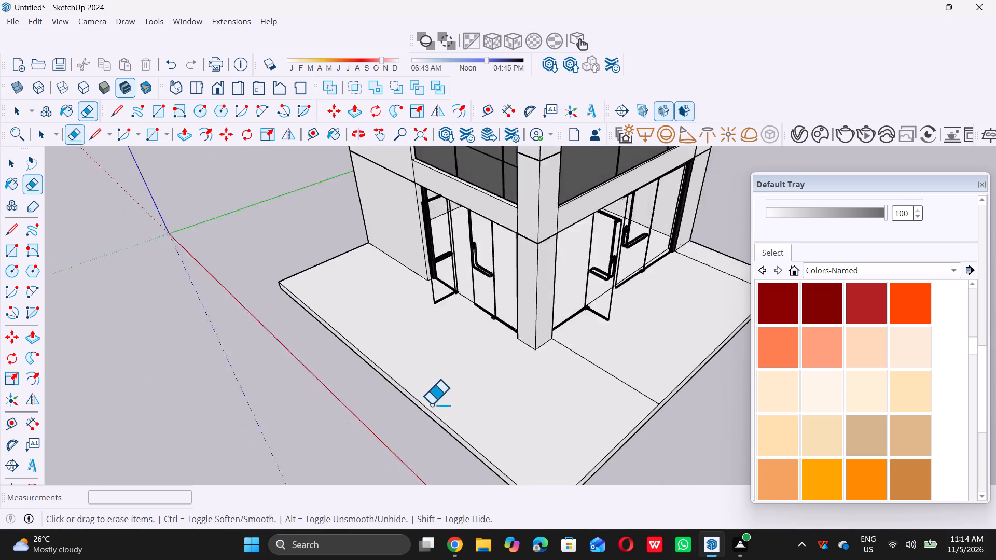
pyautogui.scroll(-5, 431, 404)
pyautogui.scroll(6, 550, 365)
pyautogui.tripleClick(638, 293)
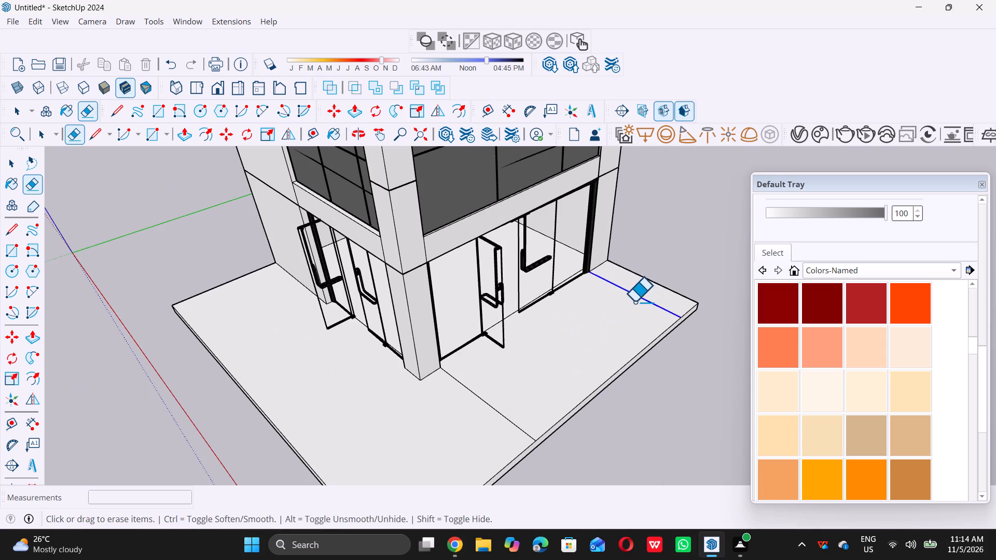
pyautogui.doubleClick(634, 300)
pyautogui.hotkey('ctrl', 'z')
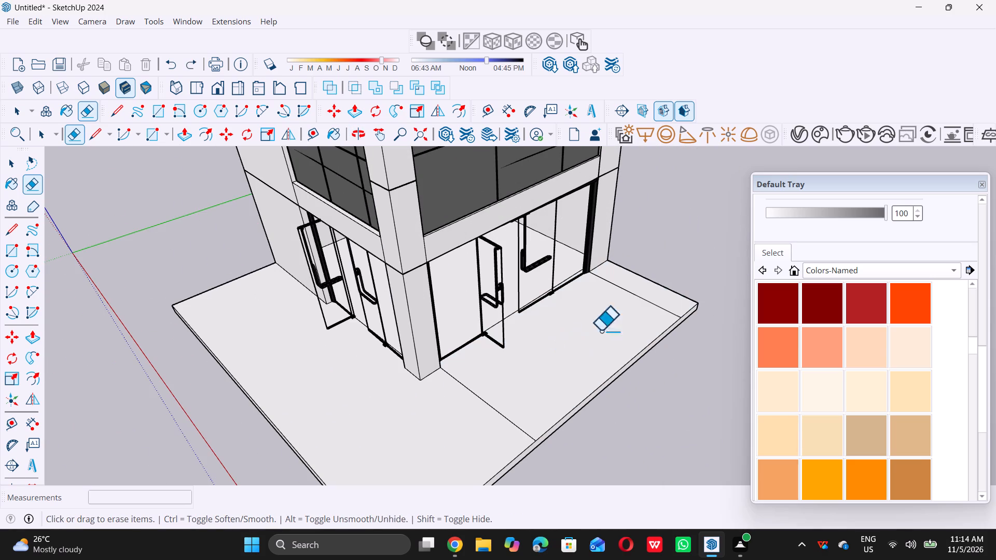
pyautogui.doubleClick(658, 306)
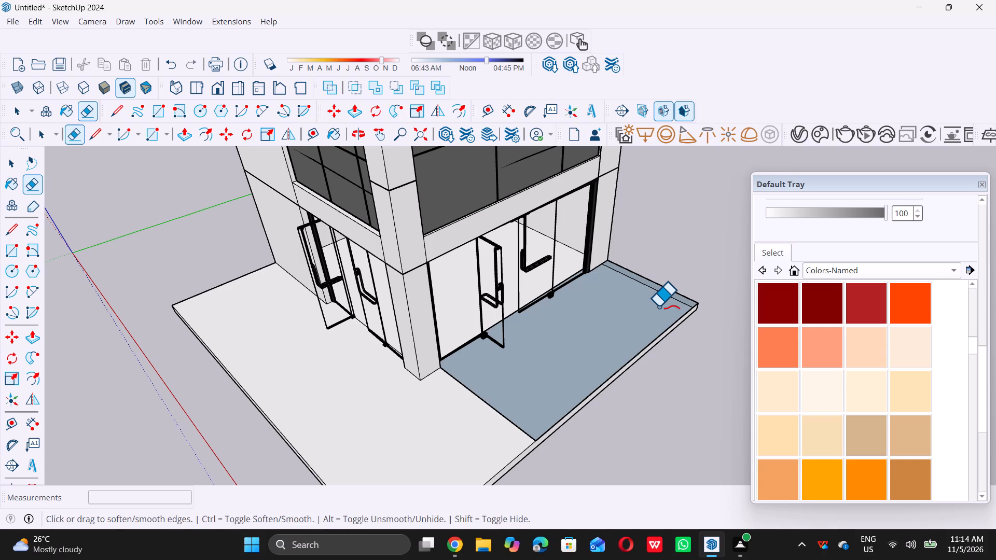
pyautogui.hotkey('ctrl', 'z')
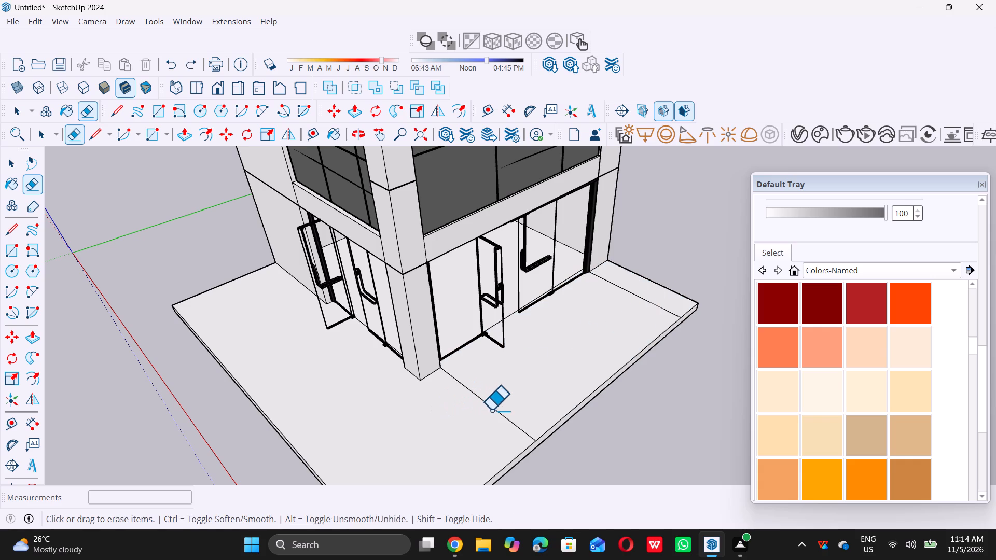
# Erase the seam line running across the slab's top from the corner column to the side-wall slab's outer edge.
pyautogui.doubleClick(497, 411)
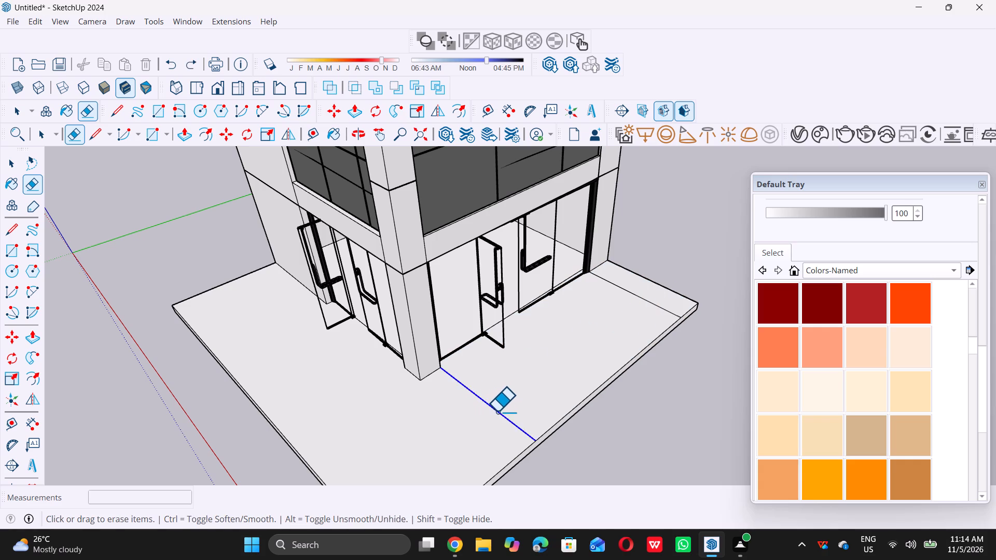
pyautogui.scroll(-15, 496, 412)
pyautogui.press('space')
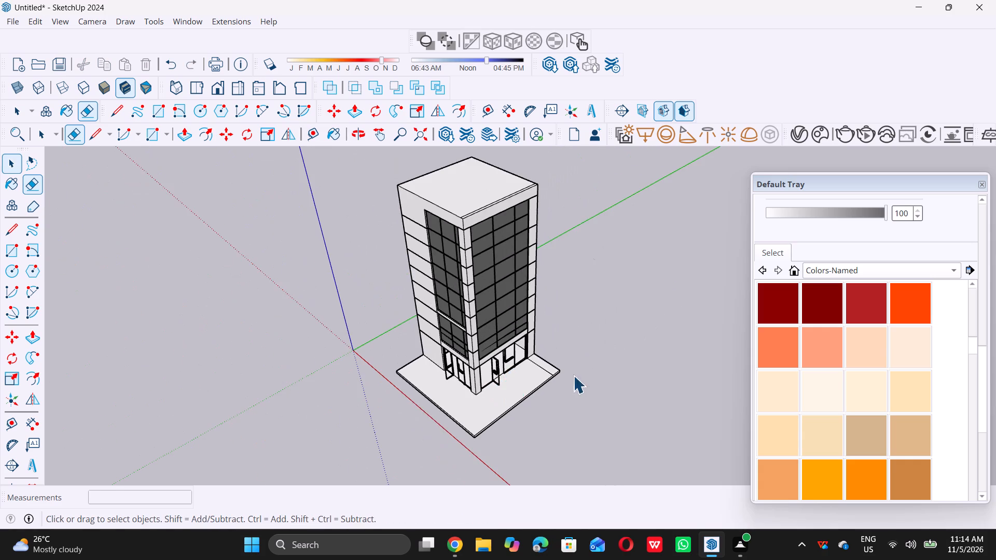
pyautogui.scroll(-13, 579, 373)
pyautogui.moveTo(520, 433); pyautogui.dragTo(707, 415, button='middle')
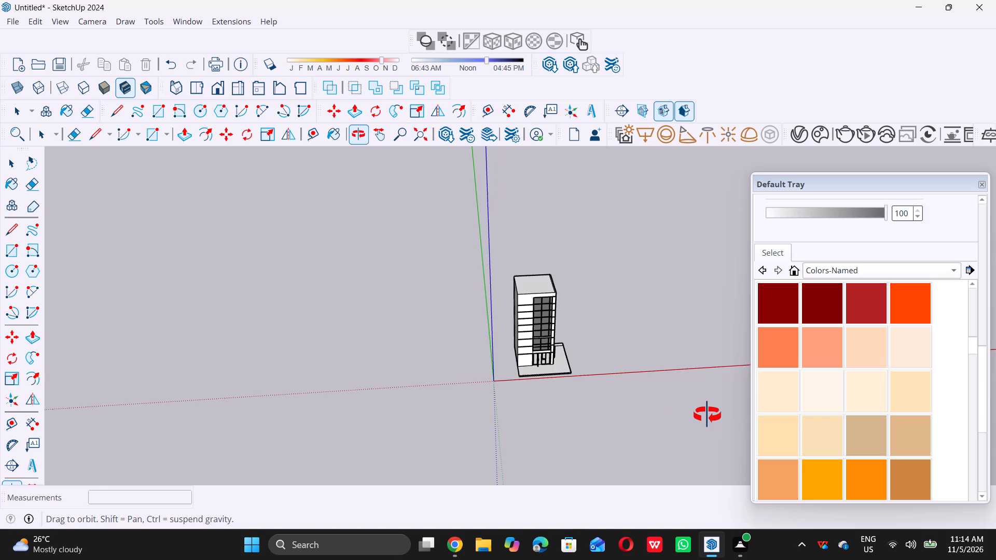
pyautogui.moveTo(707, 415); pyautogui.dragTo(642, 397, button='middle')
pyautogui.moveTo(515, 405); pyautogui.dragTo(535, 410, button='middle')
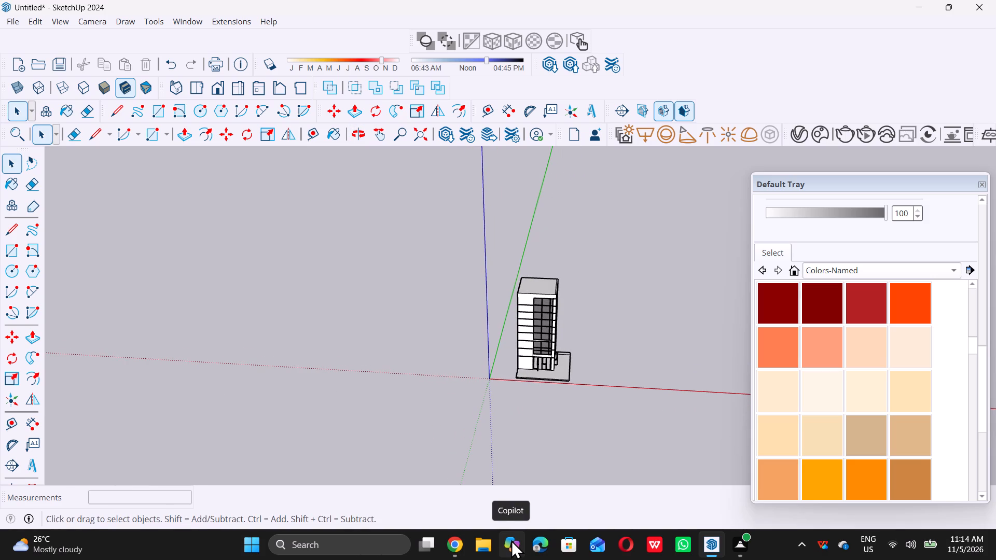
# Search 3D Warehouse for "plants" and browse the resulting models.
pyautogui.tripleClick(444, 136)
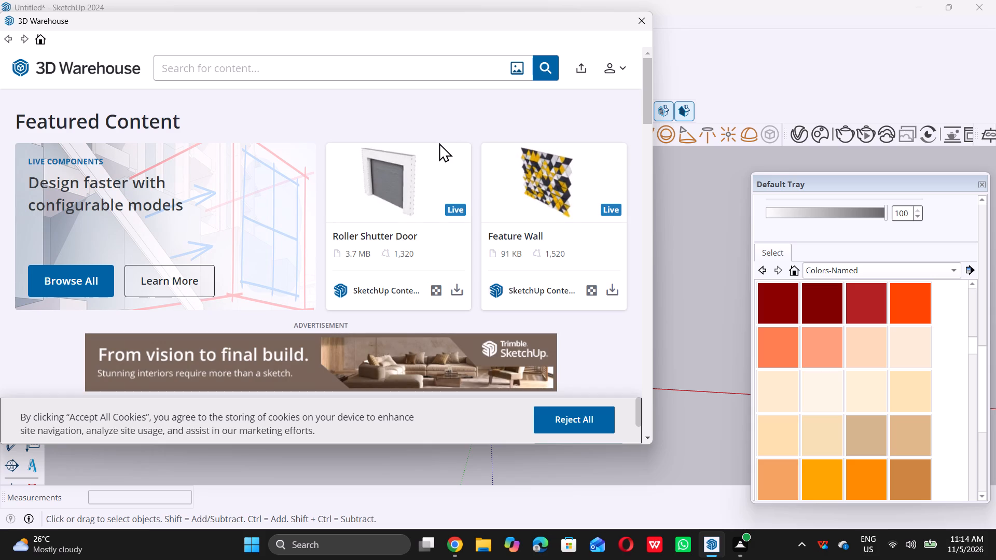
pyautogui.doubleClick(302, 61)
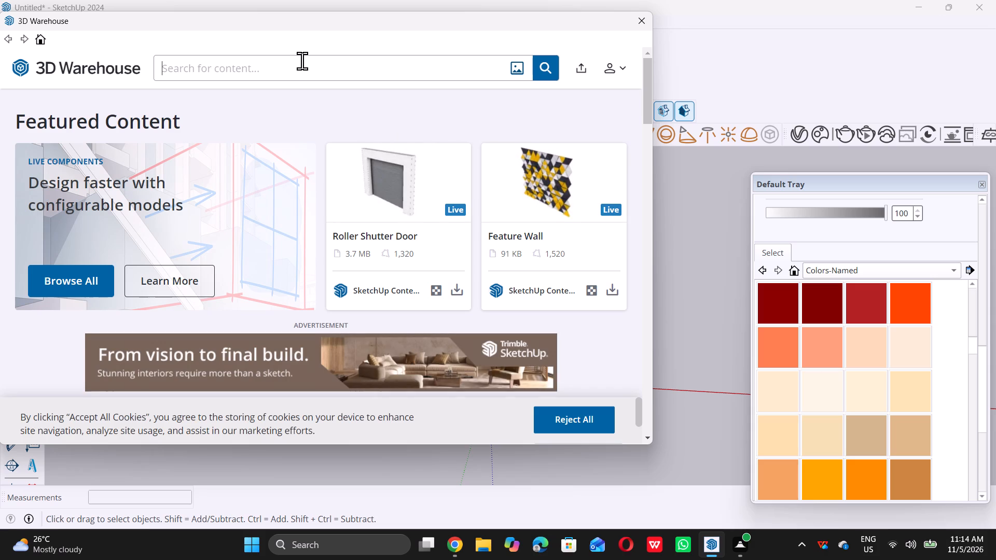
pyautogui.write('plants')
pyautogui.press('Return')
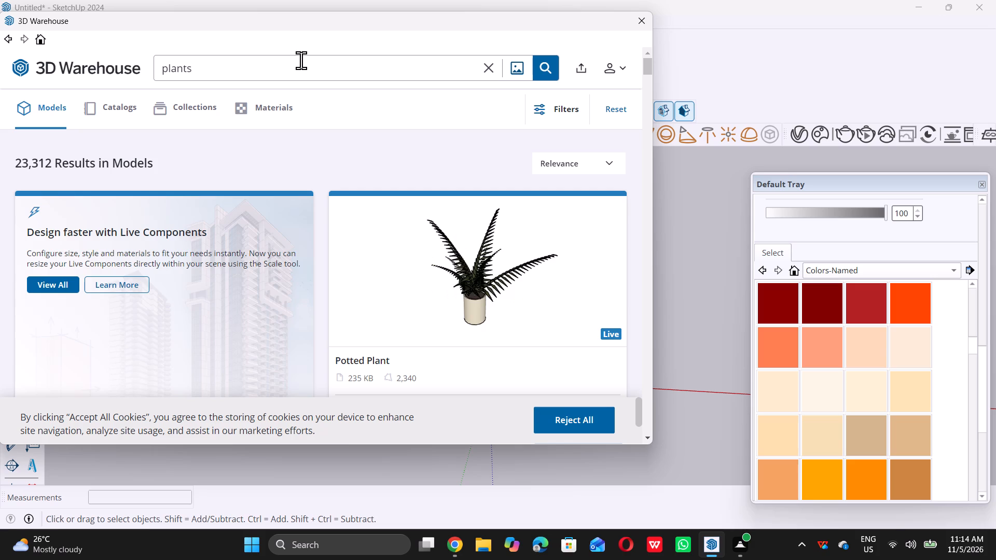
pyautogui.scroll(-11, 345, 218)
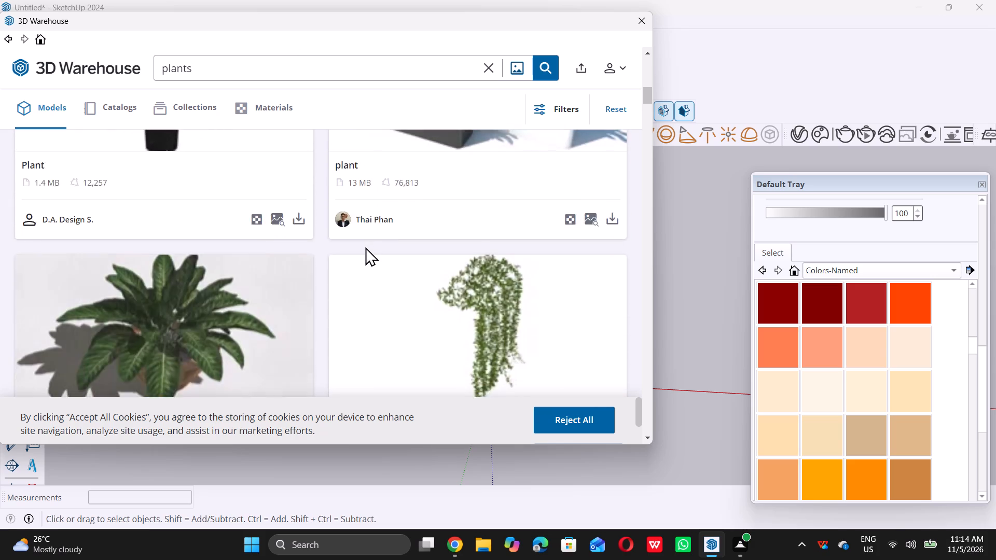
pyautogui.scroll(-6, 365, 247)
pyautogui.scroll(17, 365, 247)
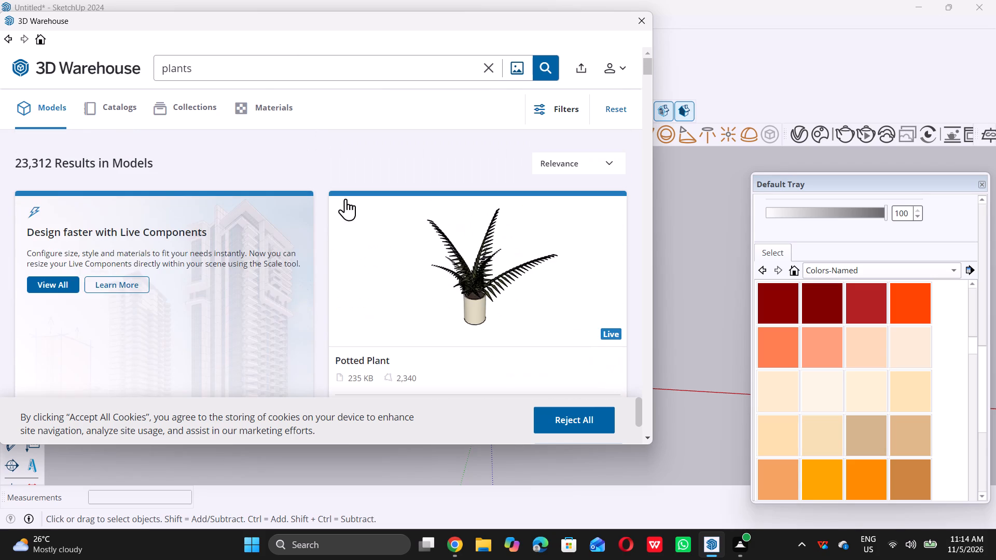
# Replace the 3D Warehouse search term with "tree" and run the search.
pyautogui.click(258, 68)
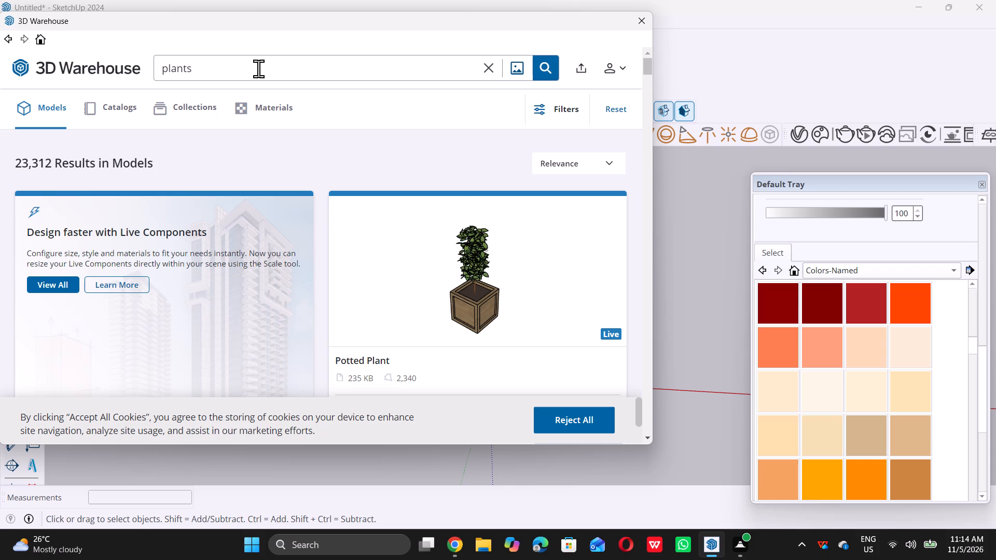
pyautogui.press('BackSpace')
pyautogui.press('BackSpace')
pyautogui.press('BackSpace')
pyautogui.press('BackSpace')
pyautogui.press('BackSpace')
pyautogui.press('BackSpace')
pyautogui.press('BackSpace')
pyautogui.press('BackSpace')
pyautogui.press('BackSpace')
pyautogui.press('BackSpace')
pyautogui.press('BackSpace')
pyautogui.press('BackSpace')
pyautogui.press('BackSpace')
pyautogui.press('BackSpace')
pyautogui.press('BackSpace')
pyautogui.press('t')
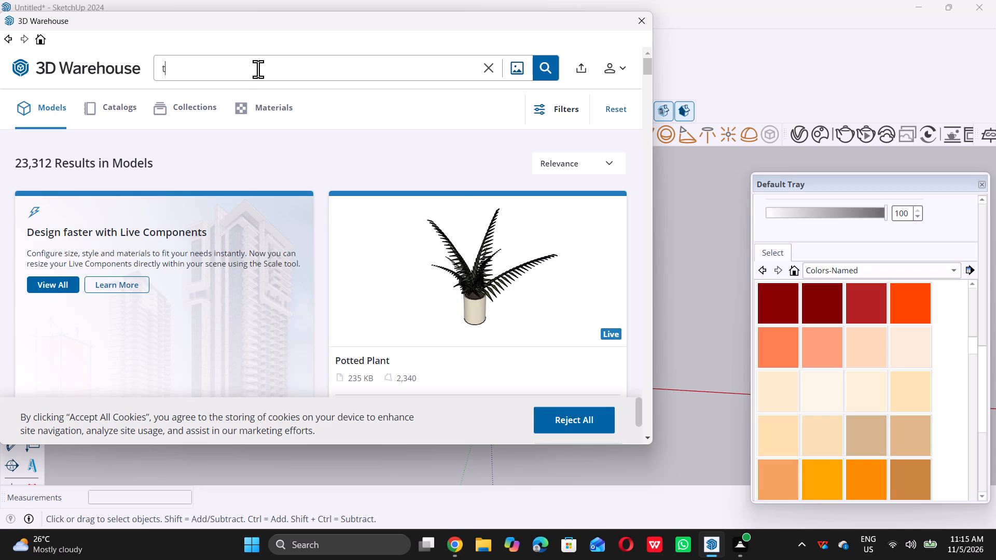
pyautogui.press('r')
pyautogui.press('e')
pyautogui.press('e')
pyautogui.press('Return')
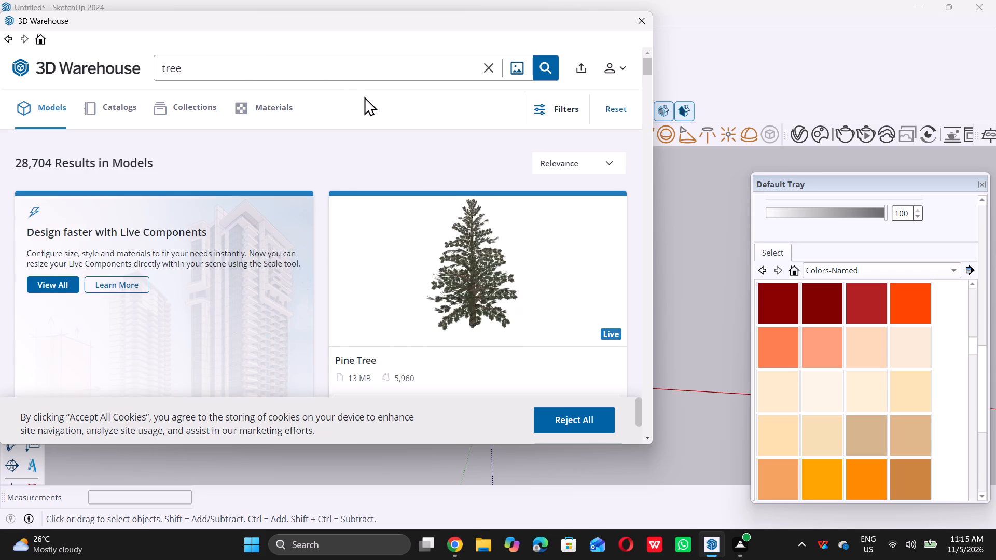
# Browse the 3D Warehouse tree results for a model suited to landscaping the building.
pyautogui.scroll(-7, 440, 303)
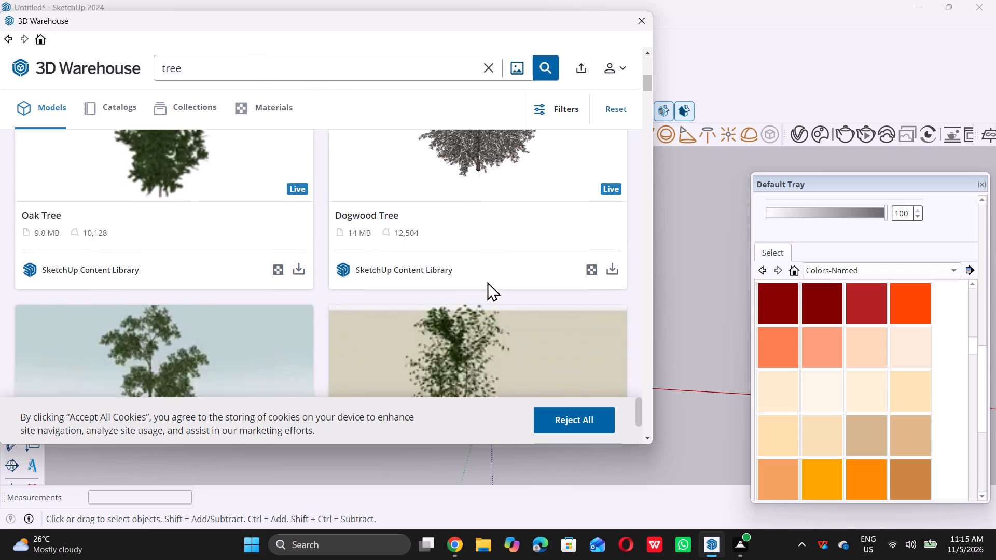
pyautogui.scroll(-5, 487, 282)
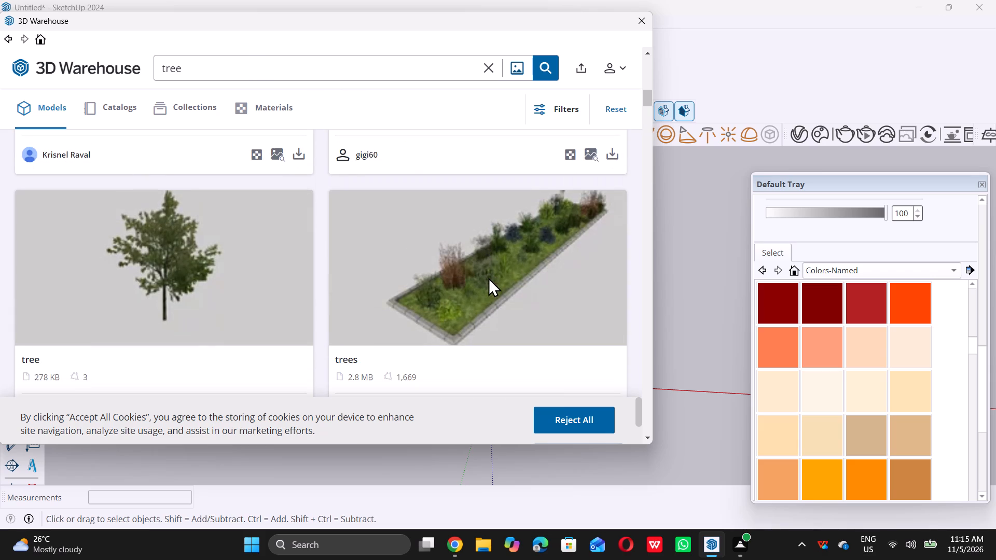
pyautogui.scroll(-1, 488, 277)
pyautogui.scroll(5, 488, 277)
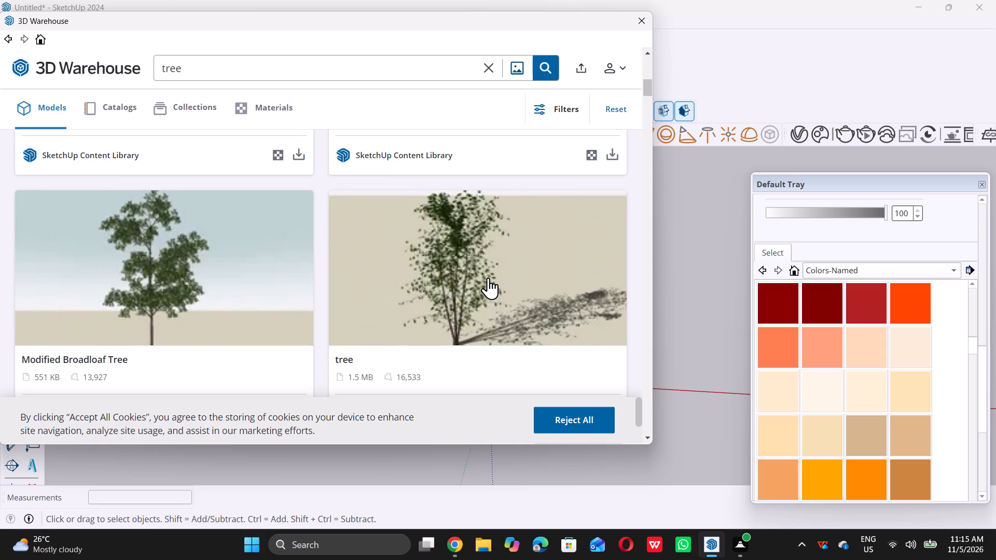
pyautogui.scroll(-10, 488, 277)
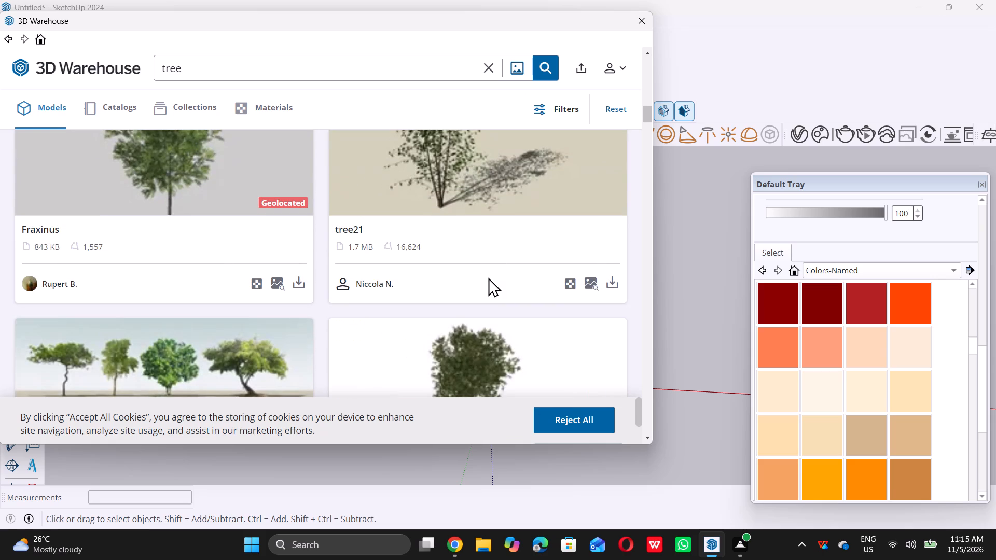
pyautogui.scroll(-6, 488, 277)
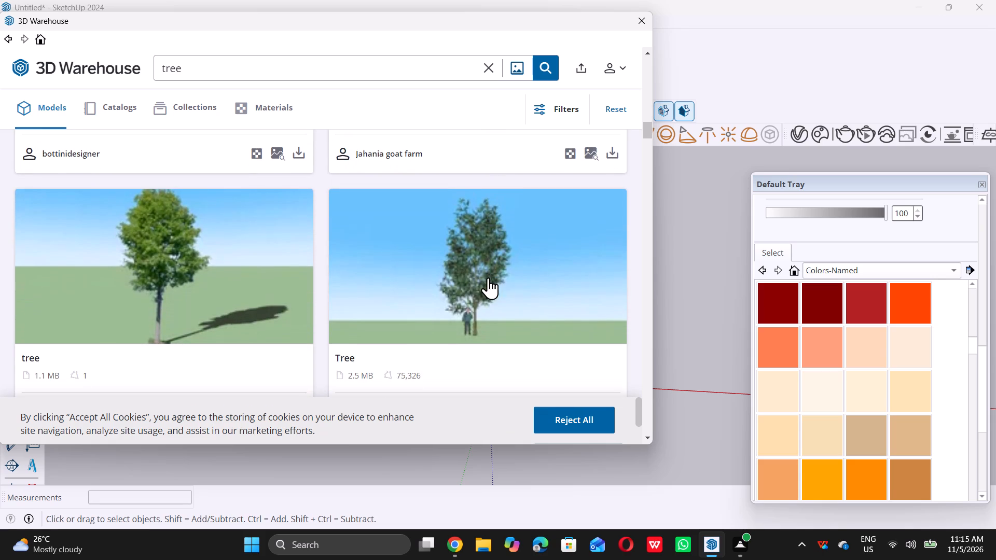
pyautogui.scroll(-7, 488, 277)
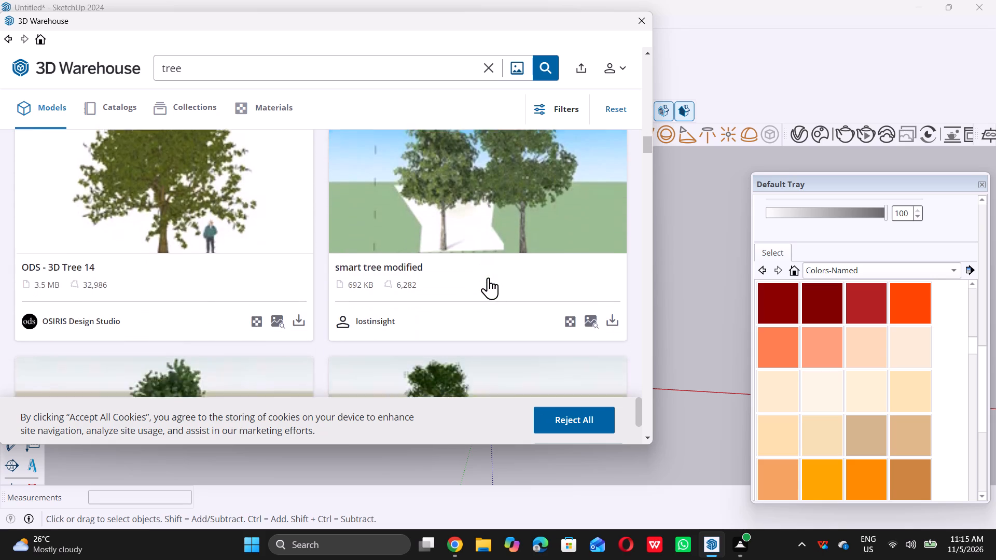
pyautogui.scroll(-3, 488, 277)
pyautogui.scroll(1, 488, 277)
pyautogui.scroll(-2, 488, 277)
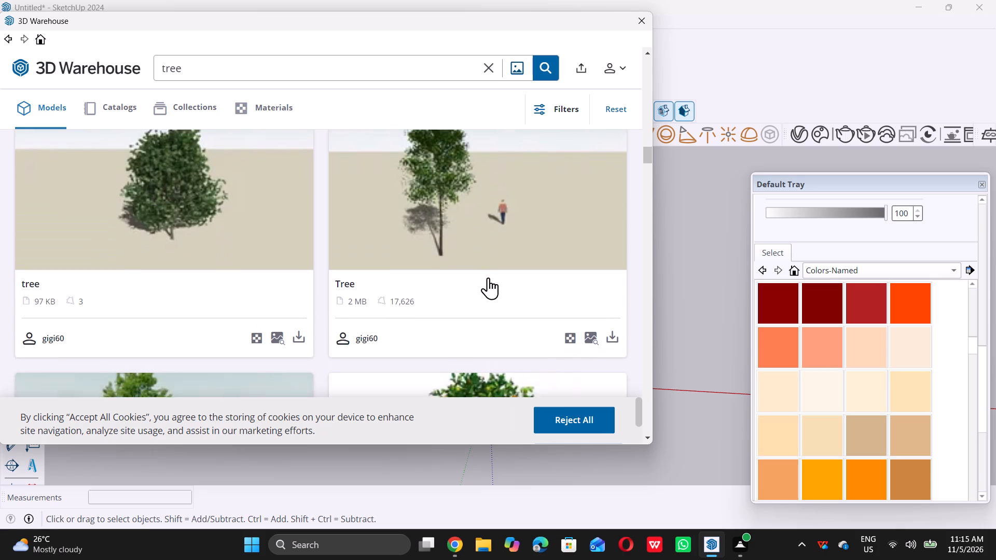
pyautogui.scroll(-8, 488, 277)
pyautogui.scroll(2, 488, 277)
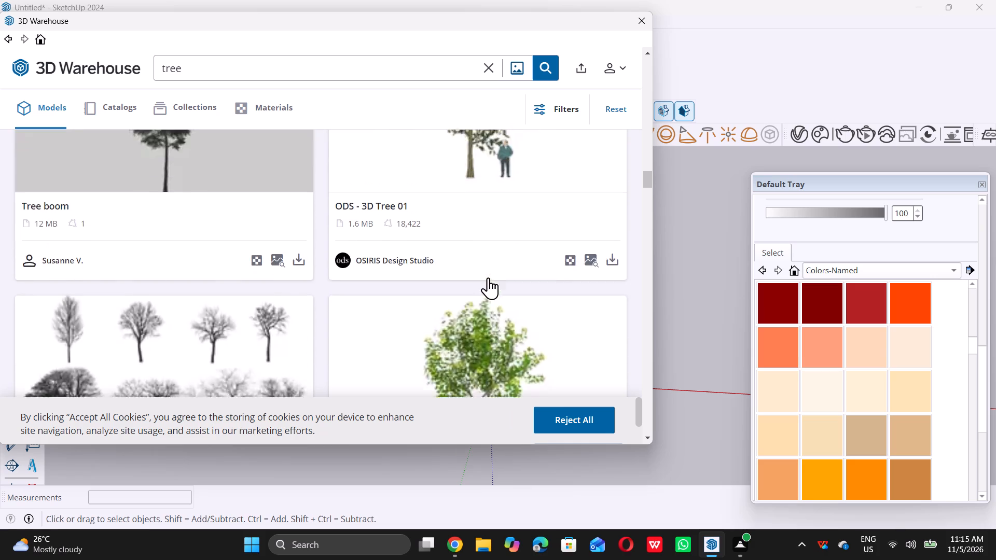
pyautogui.scroll(-2, 488, 277)
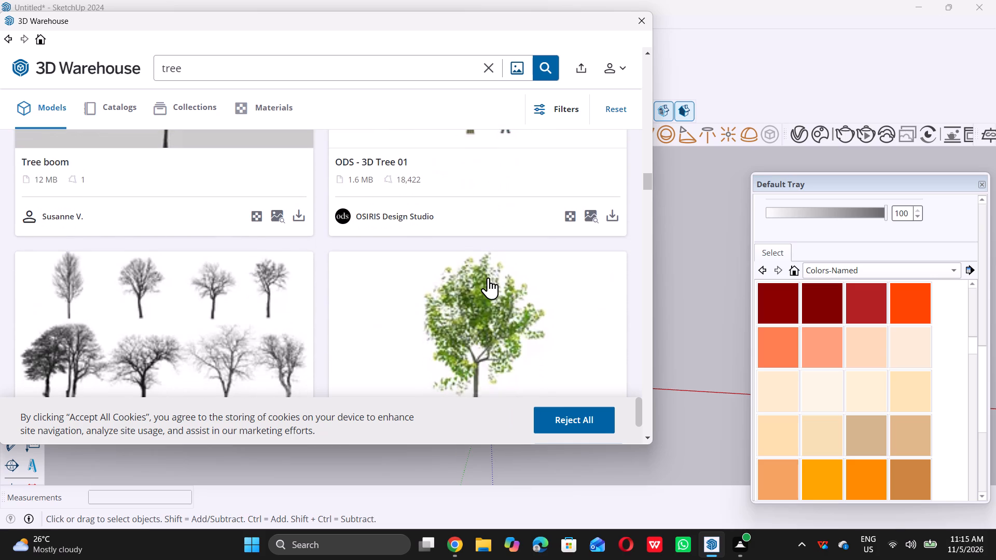
pyautogui.scroll(3, 488, 277)
pyautogui.scroll(-2, 488, 277)
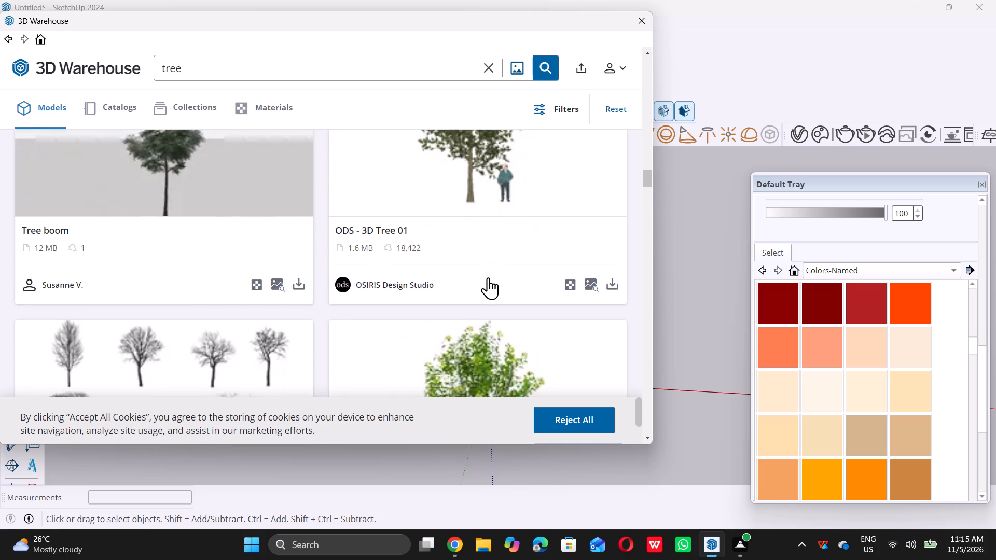
# Load the "Tree boom" model directly into the SketchUp model, place it in the open space beside the building, and leave the Move tool.
pyautogui.doubleClick(300, 282)
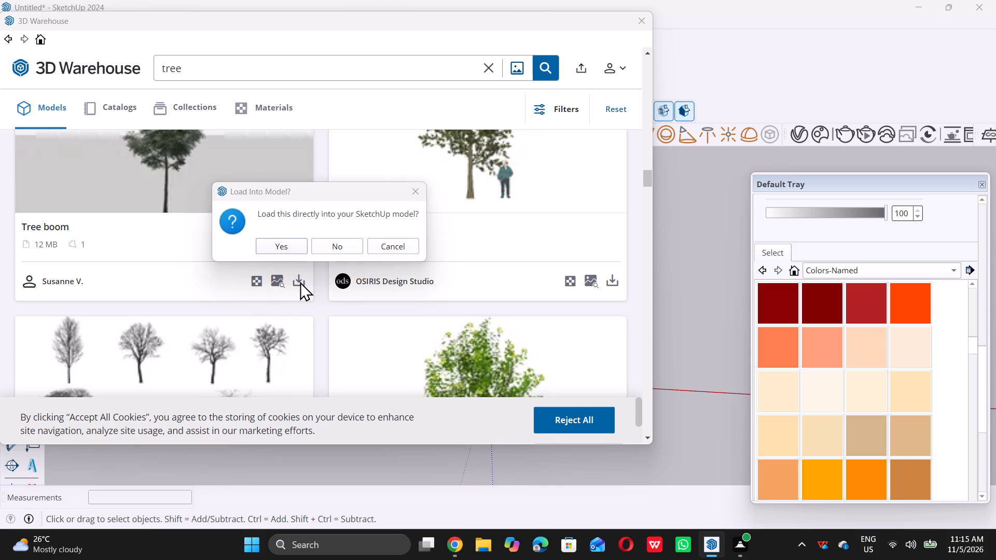
pyautogui.doubleClick(293, 245)
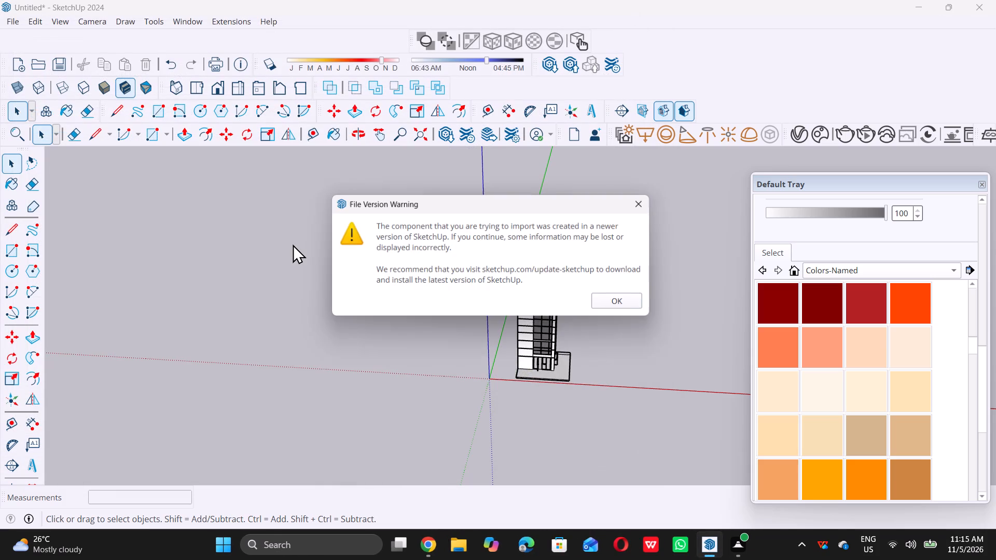
pyautogui.doubleClick(641, 208)
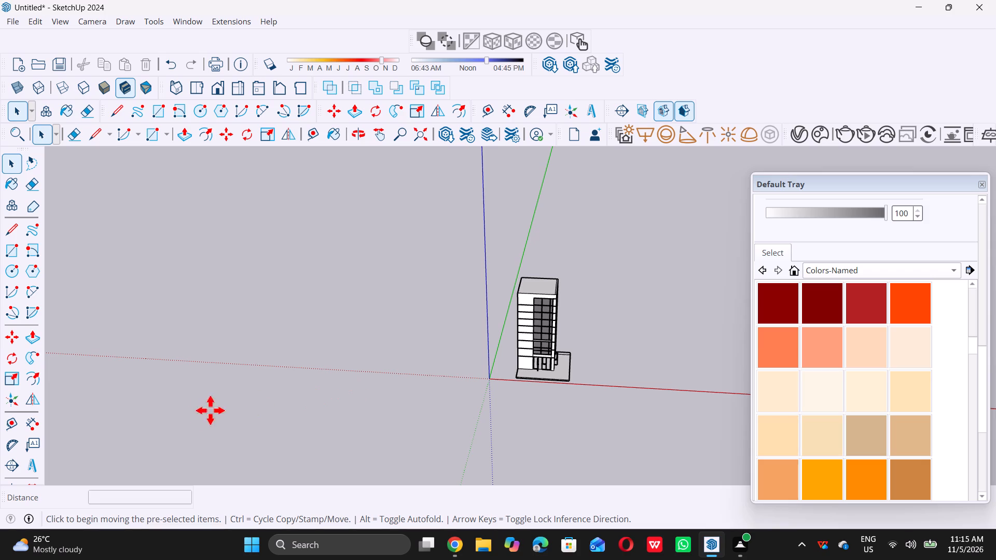
pyautogui.click(260, 384)
pyautogui.scroll(13, 646, 181)
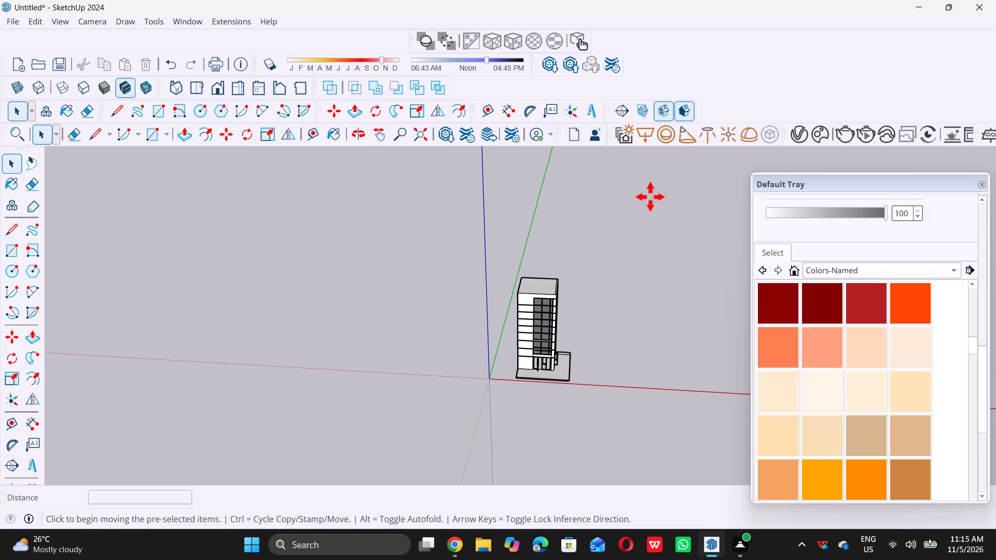
pyautogui.scroll(20, 650, 197)
pyautogui.scroll(3, 650, 197)
pyautogui.scroll(4, 643, 279)
pyautogui.scroll(20, 643, 282)
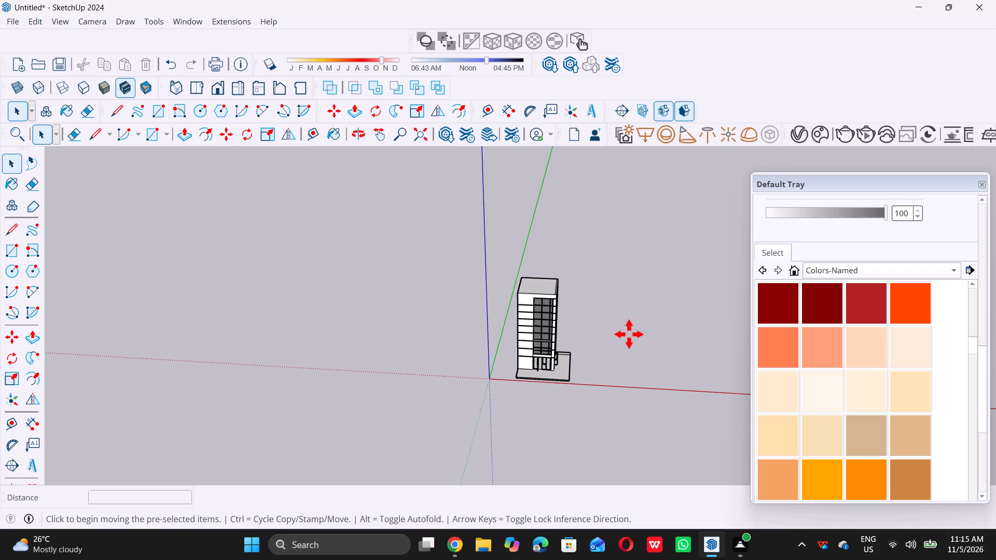
pyautogui.press('space')
pyautogui.press('space')
pyautogui.press('space')
pyautogui.click(219, 347)
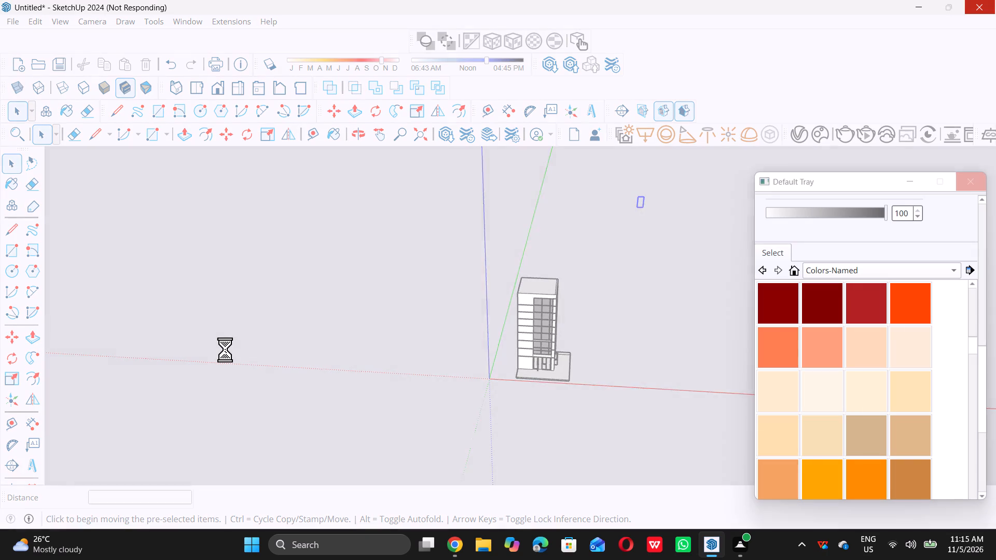
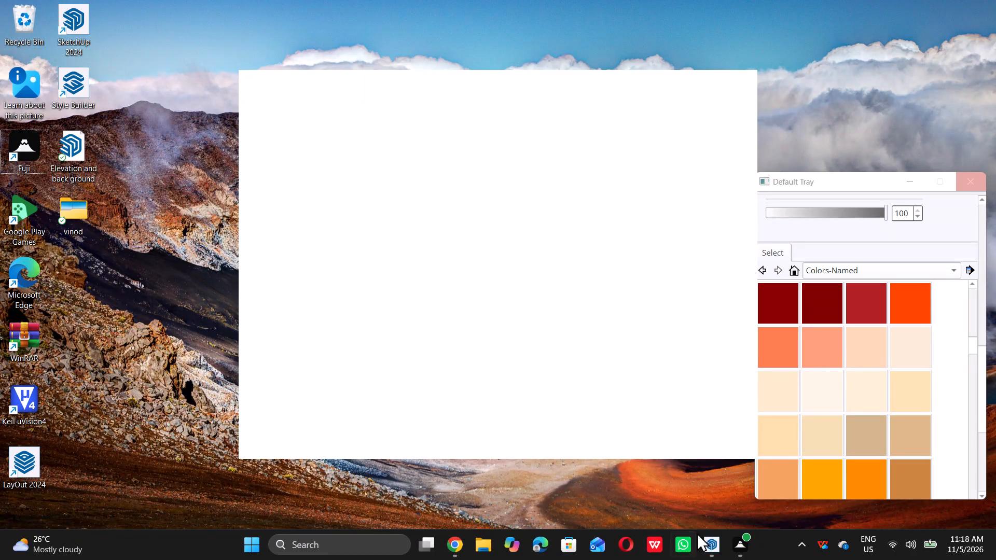
# Switch to the SketchUp 2024 window containing the untitled multi-storey building model.
pyautogui.doubleClick(720, 505)
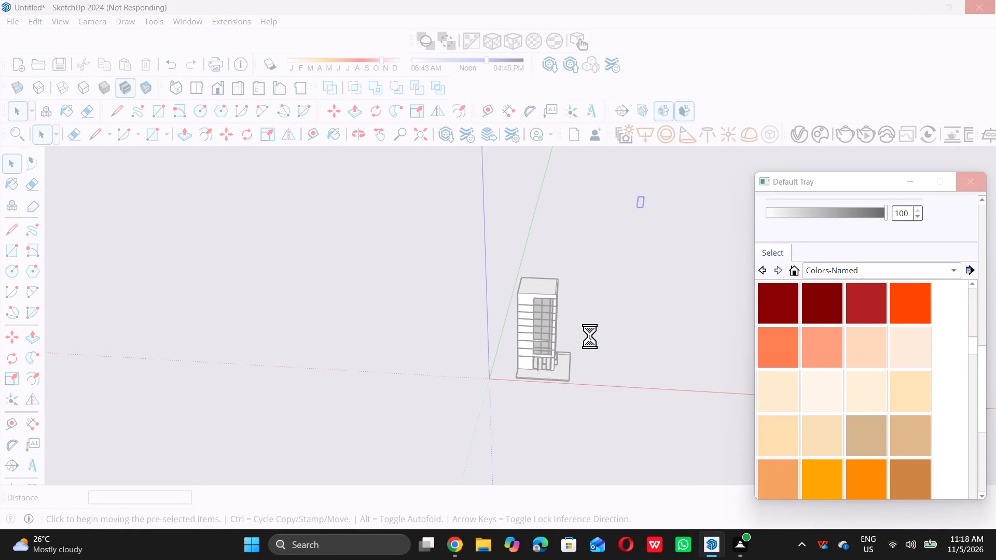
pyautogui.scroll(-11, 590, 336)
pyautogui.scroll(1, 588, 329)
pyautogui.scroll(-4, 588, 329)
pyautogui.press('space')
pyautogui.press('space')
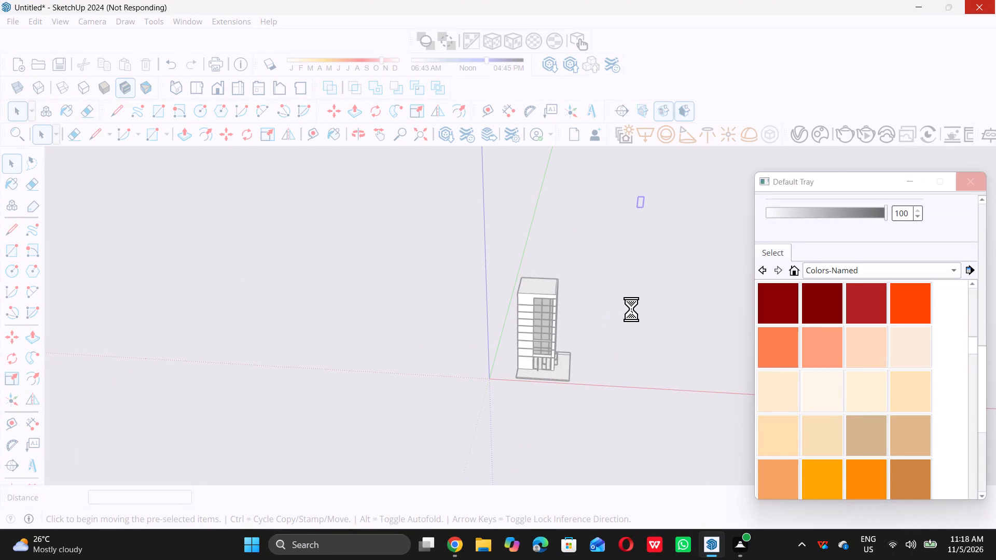
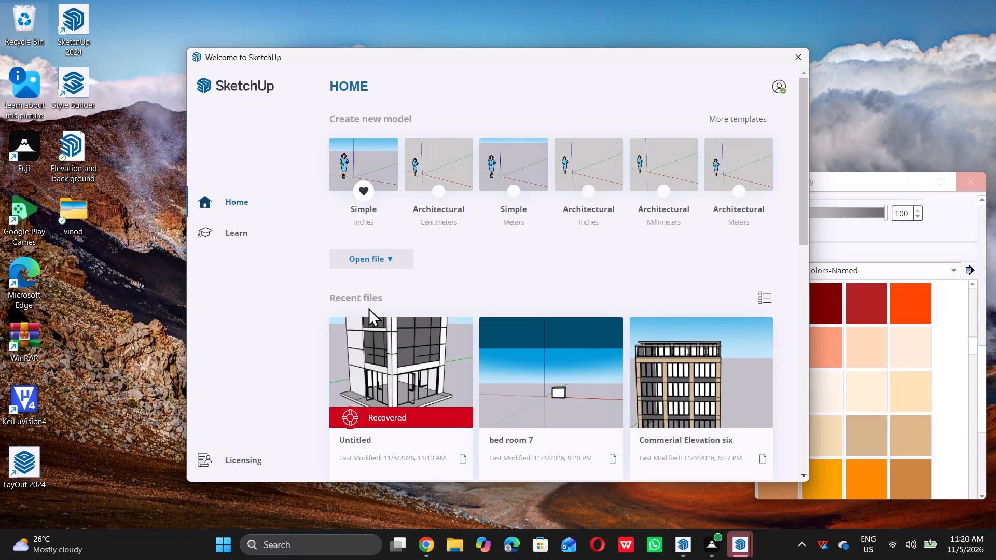
# Open the recovered Untitled building model from the recent files.
pyautogui.click(406, 419)
pyautogui.click(597, 401)
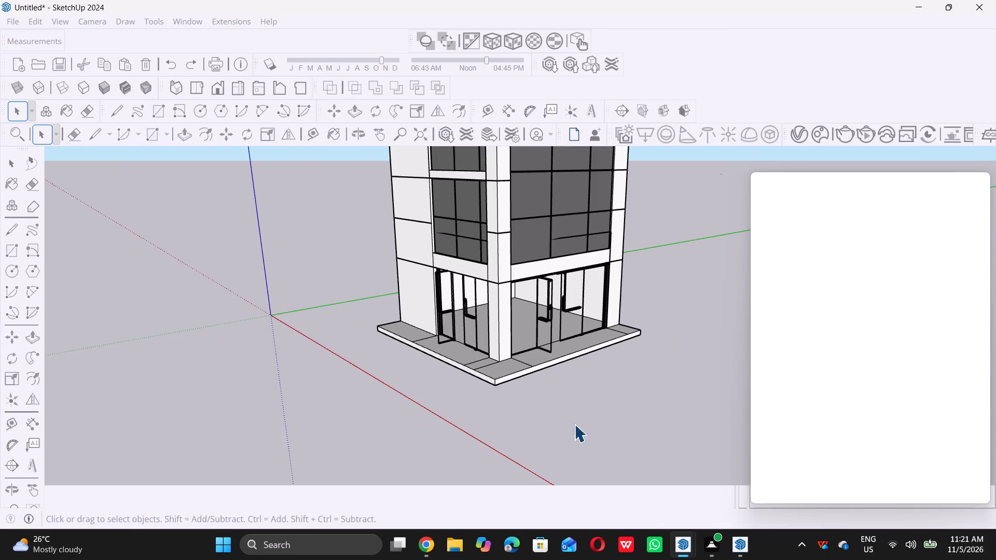
# Search 3D Warehouse for "tree".
pyautogui.scroll(-15, 545, 429)
pyautogui.scroll(-6, 527, 429)
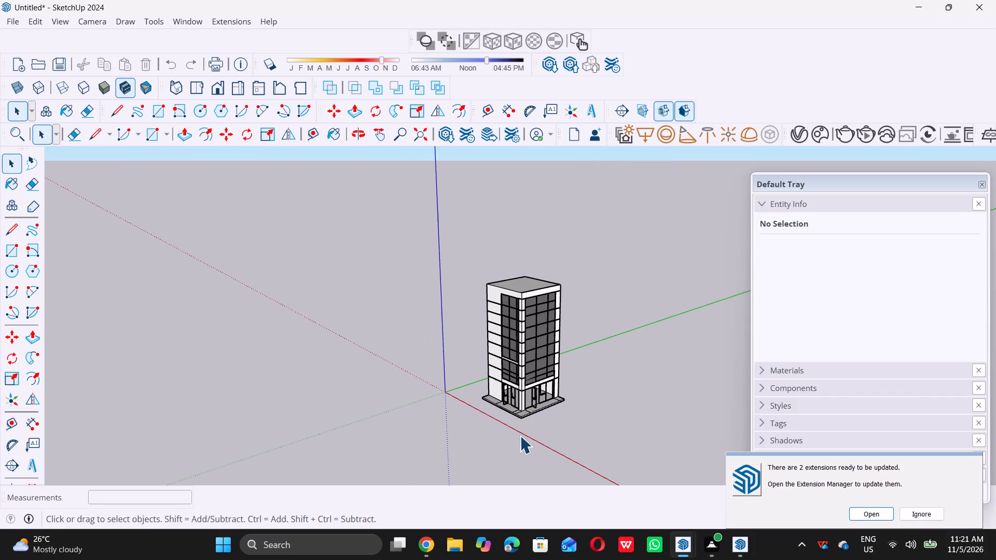
pyautogui.moveTo(518, 432); pyautogui.dragTo(556, 410, button='middle')
pyautogui.scroll(6, 557, 410)
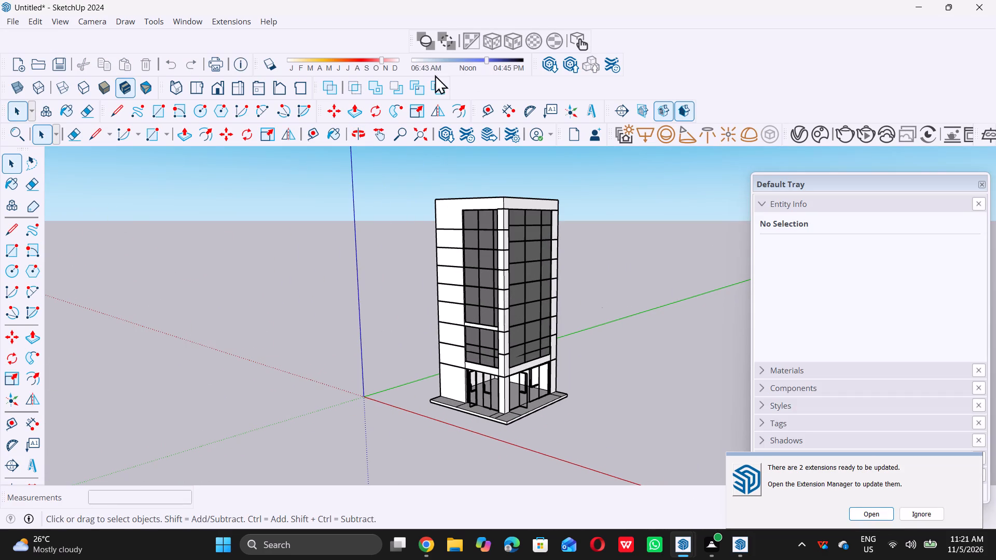
pyautogui.click(449, 136)
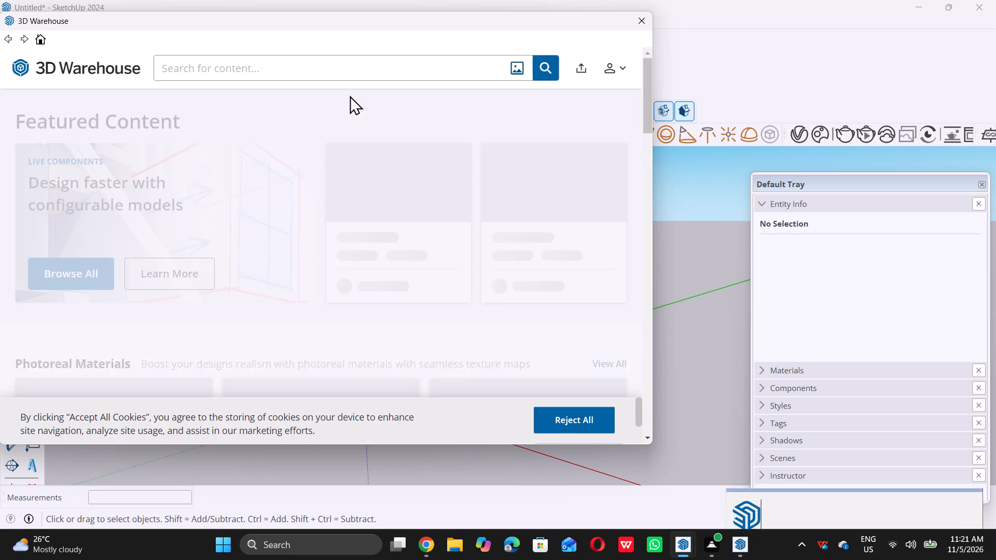
pyautogui.click(336, 68)
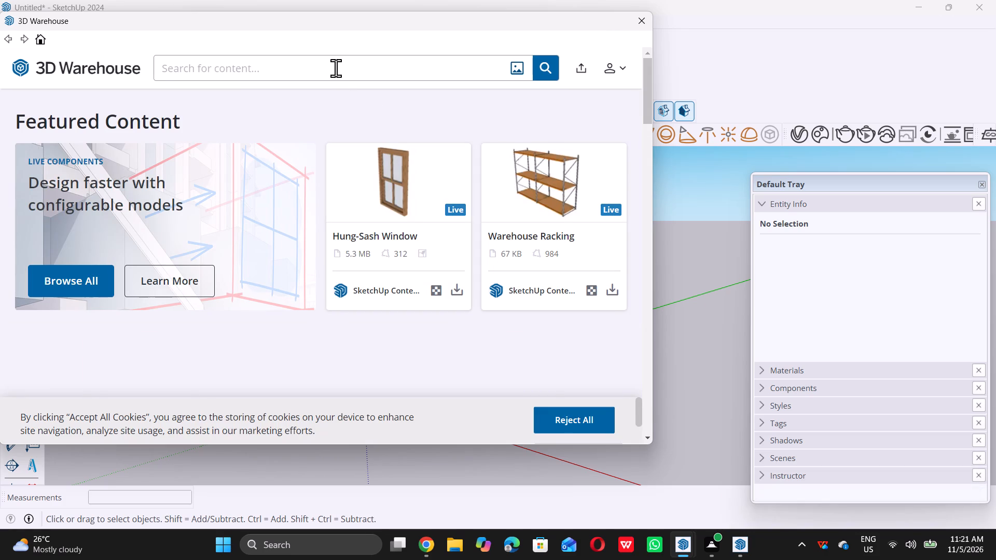
pyautogui.write('tree')
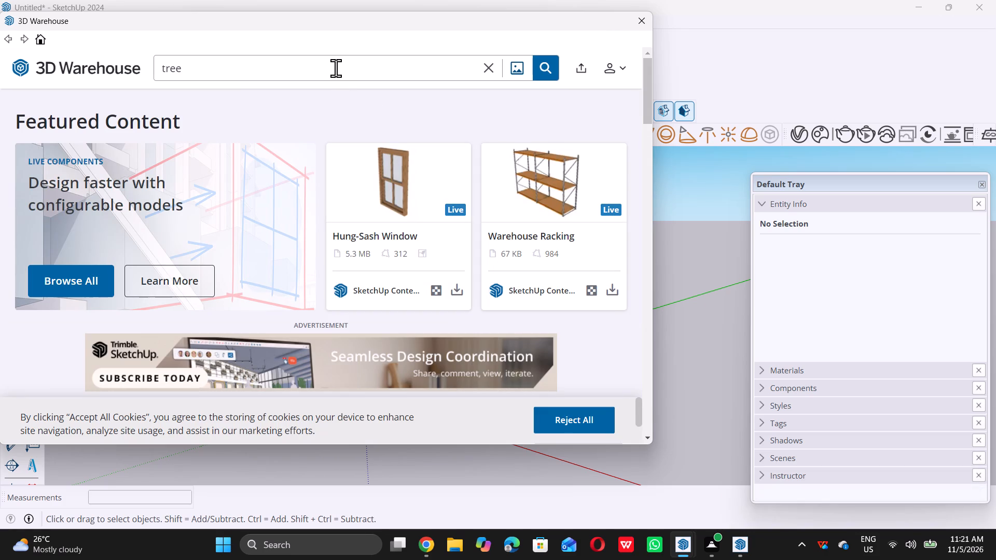
pyautogui.press('Return')
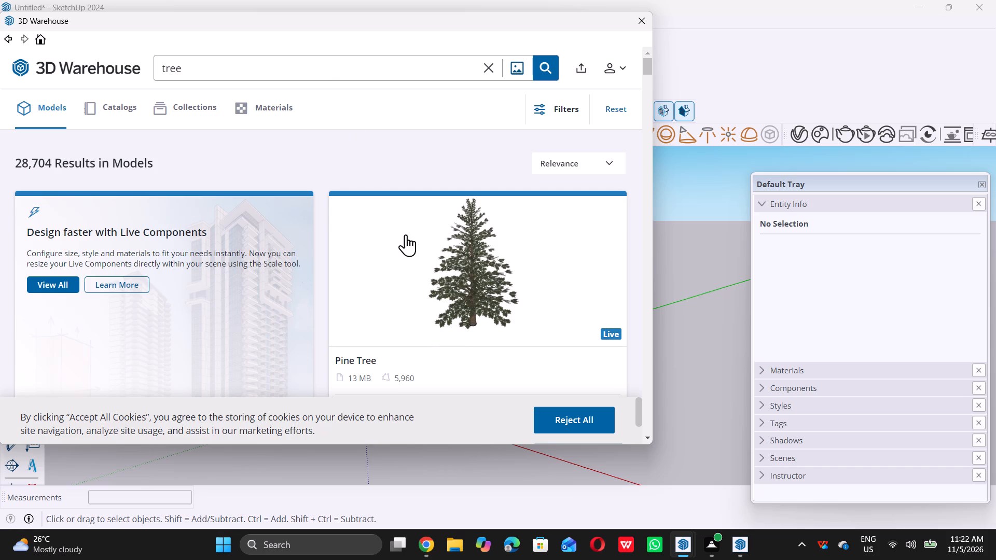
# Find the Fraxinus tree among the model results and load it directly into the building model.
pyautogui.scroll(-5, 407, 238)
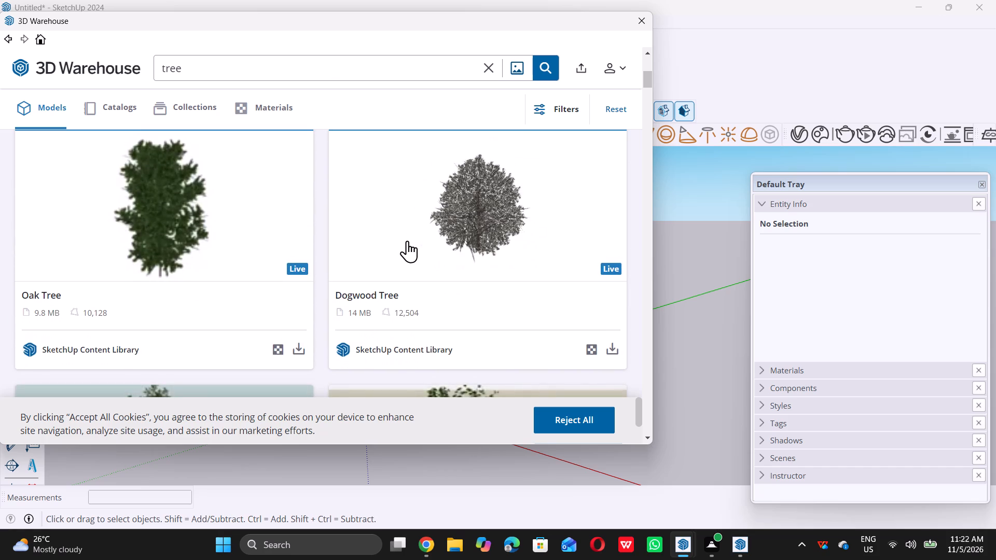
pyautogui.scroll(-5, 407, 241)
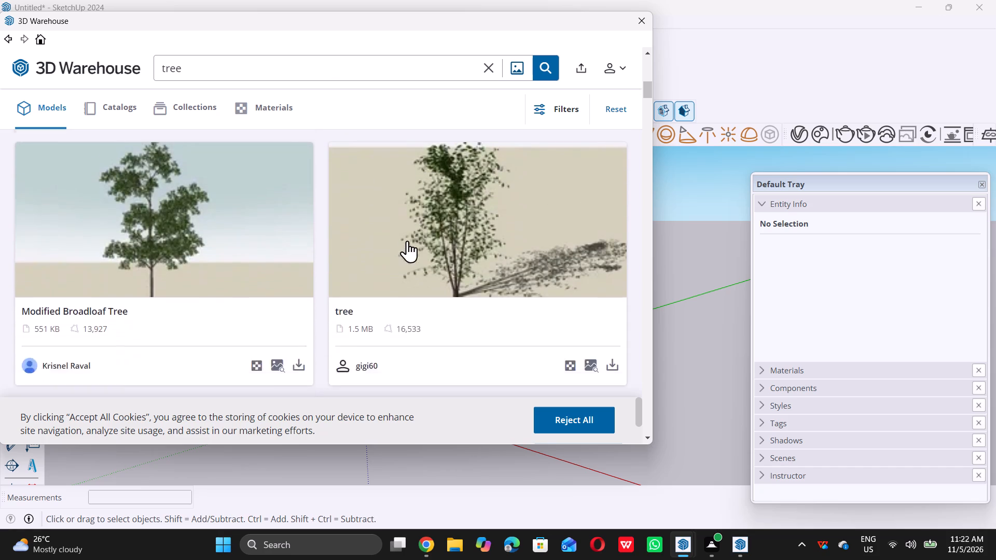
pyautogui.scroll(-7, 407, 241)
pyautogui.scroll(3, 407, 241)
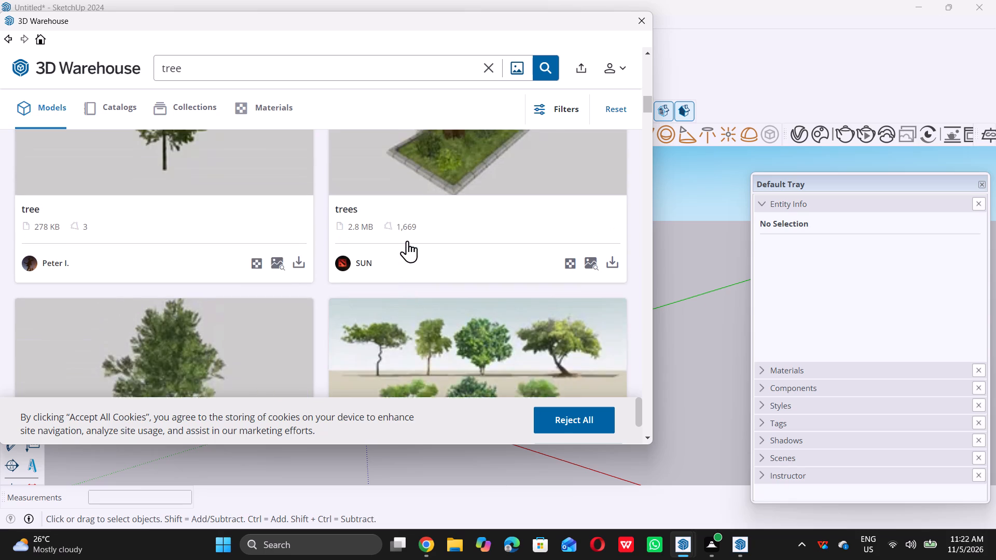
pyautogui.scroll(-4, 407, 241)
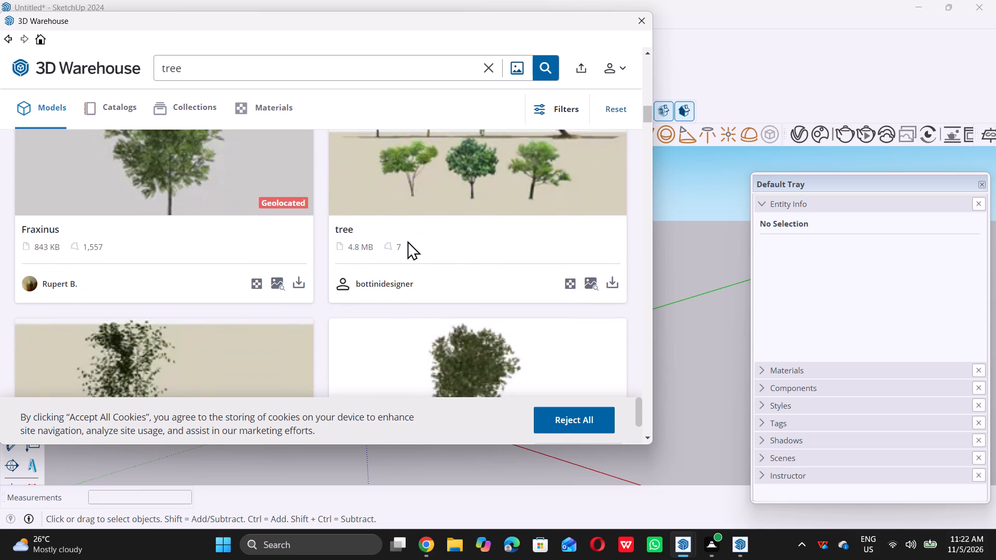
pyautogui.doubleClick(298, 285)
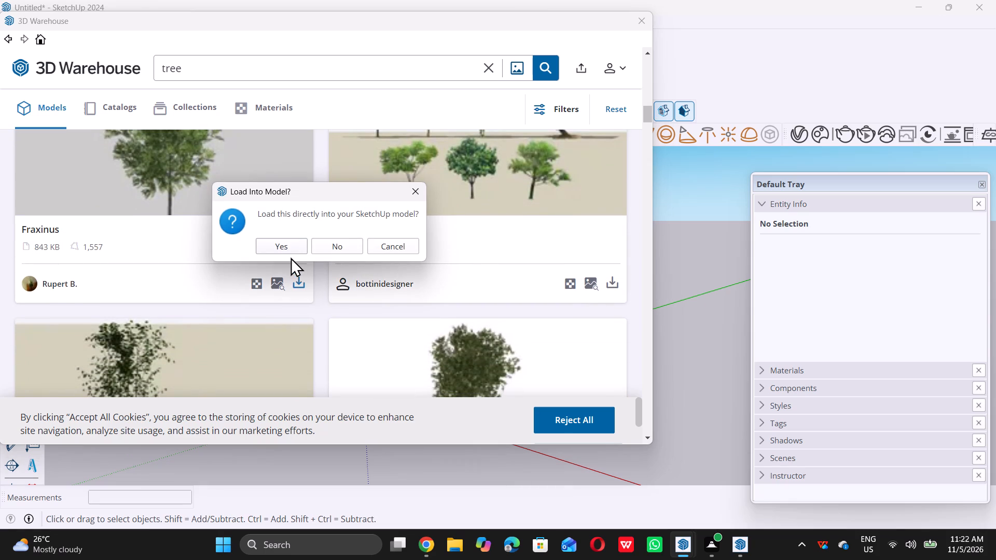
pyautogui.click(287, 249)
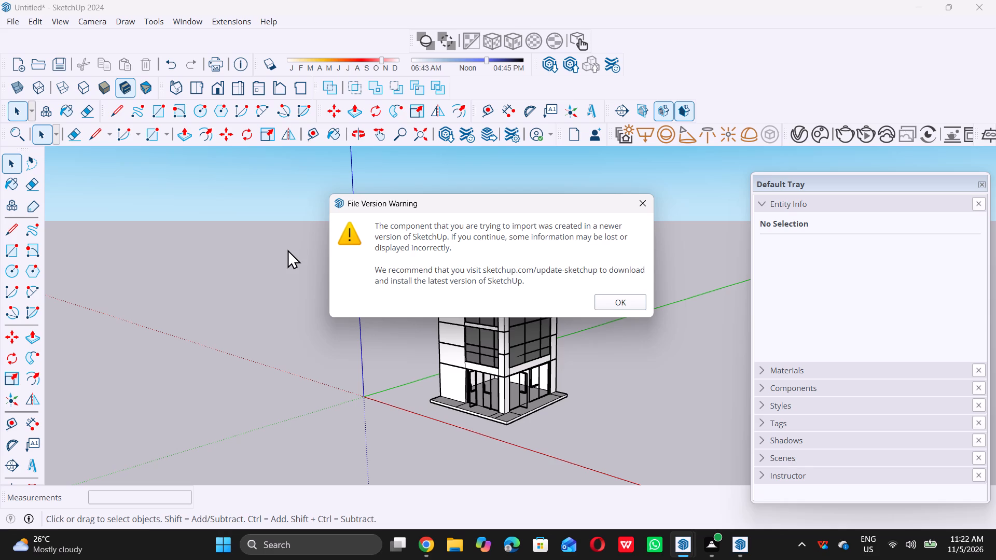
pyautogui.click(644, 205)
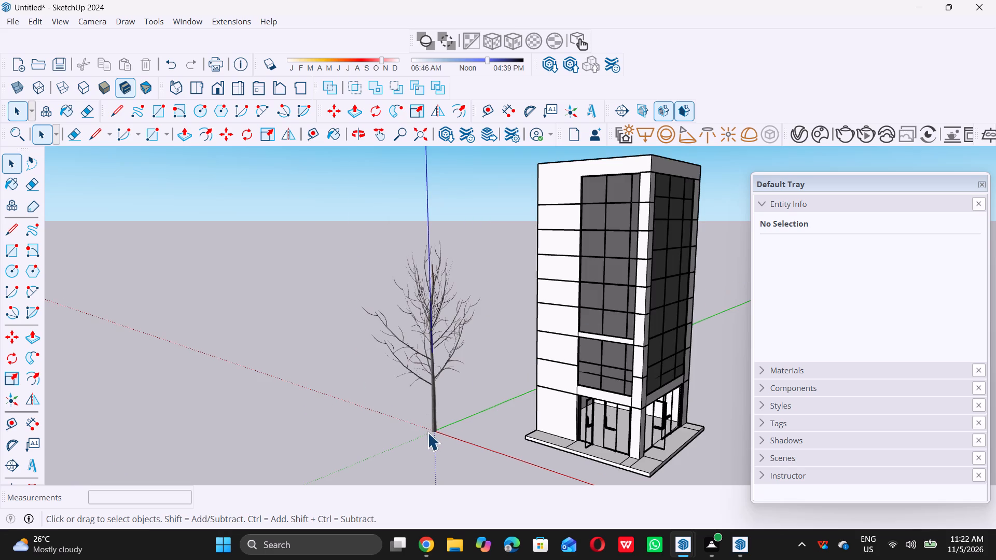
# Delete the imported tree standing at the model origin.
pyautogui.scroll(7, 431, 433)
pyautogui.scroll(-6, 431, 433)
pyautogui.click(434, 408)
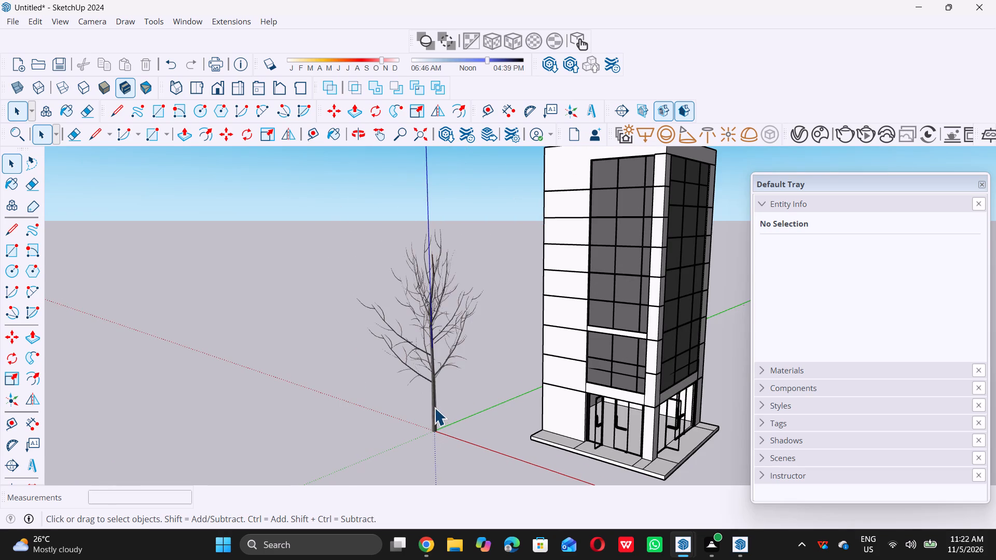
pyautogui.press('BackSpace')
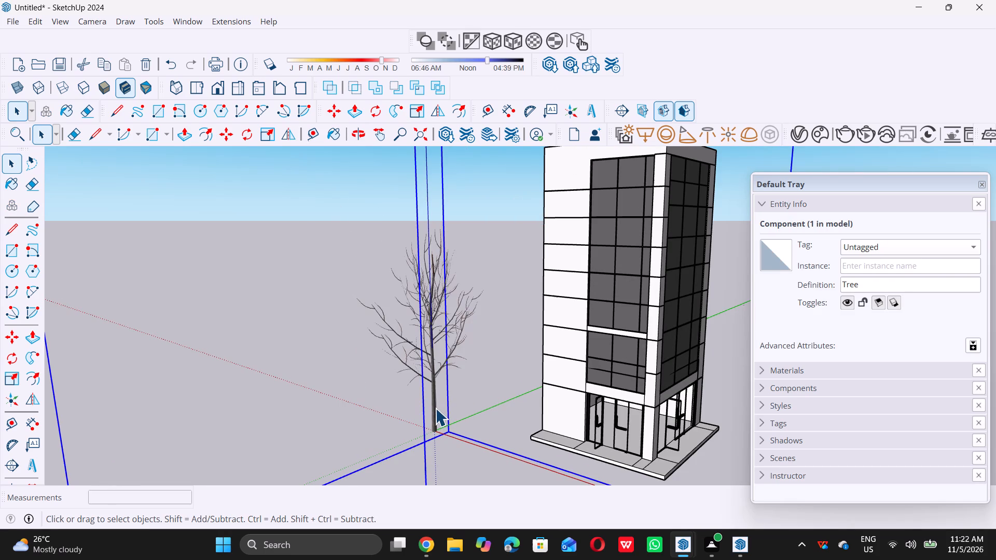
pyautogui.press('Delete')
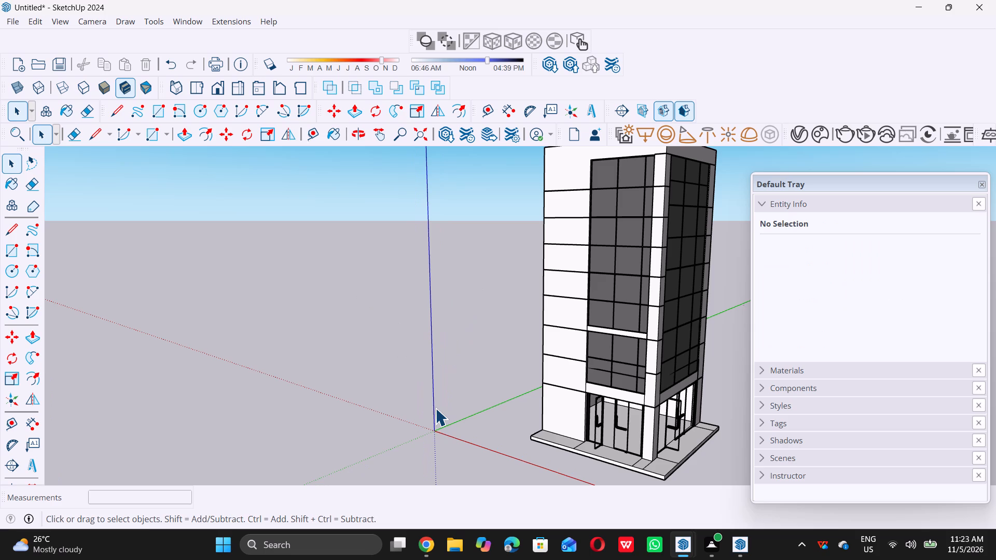
# Open 3D Warehouse again.
pyautogui.click(445, 133)
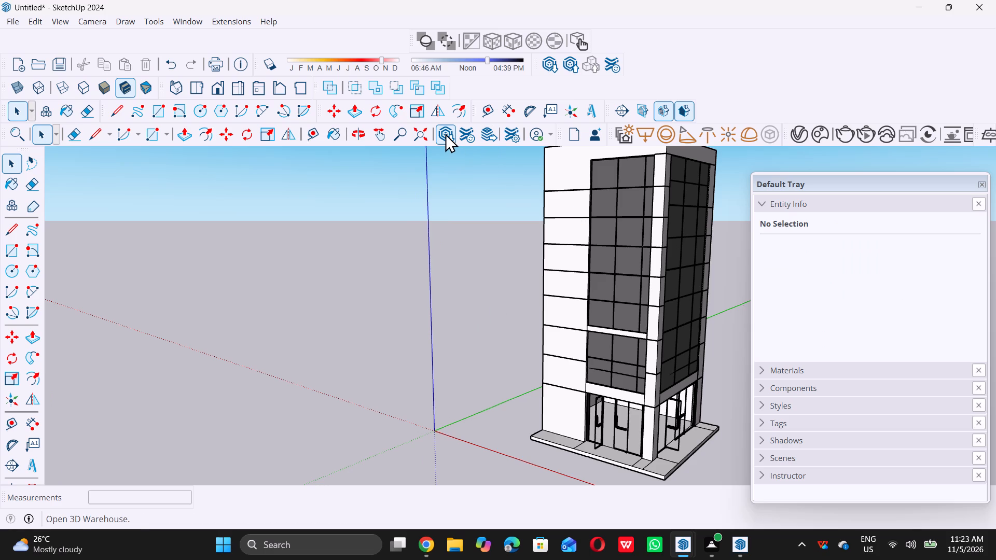
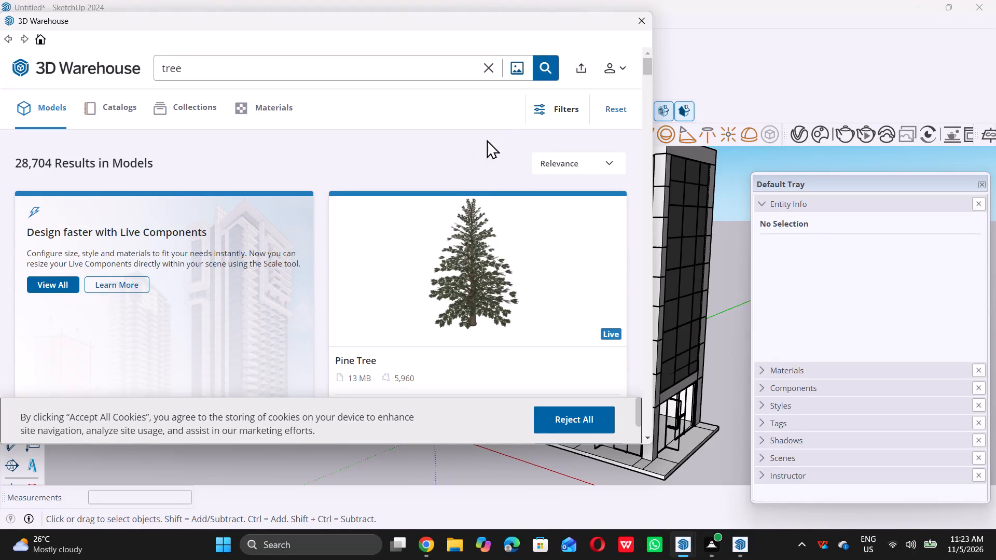
# Find the Modified Broadloaf Tree among the model results and load it directly into the building model.
pyautogui.scroll(-2, 465, 250)
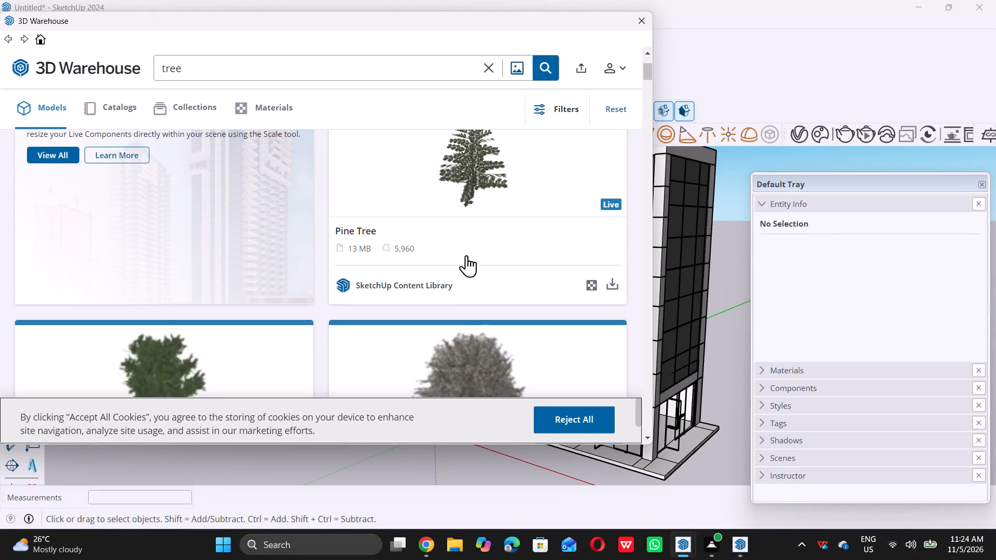
pyautogui.scroll(-1, 466, 255)
pyautogui.scroll(-4, 531, 228)
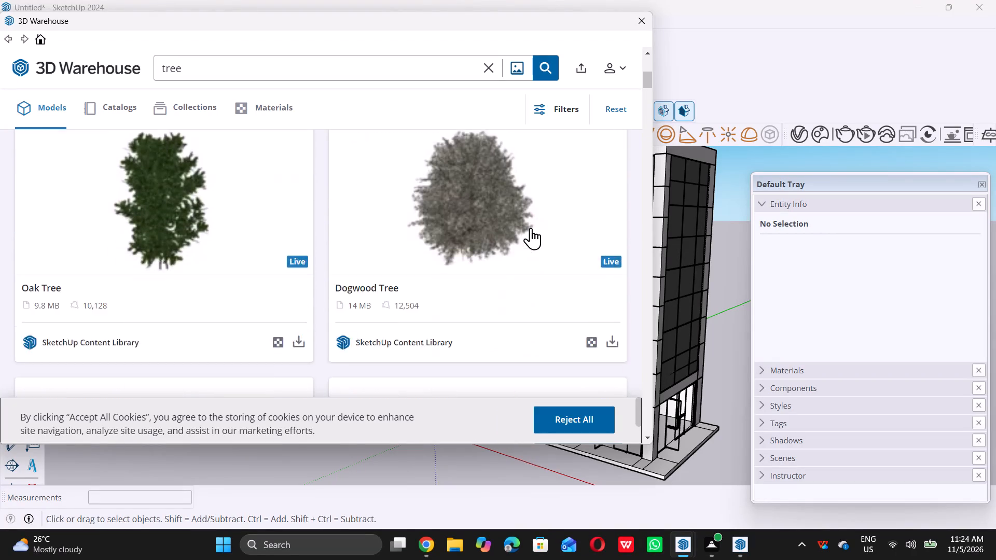
pyautogui.scroll(-2, 531, 228)
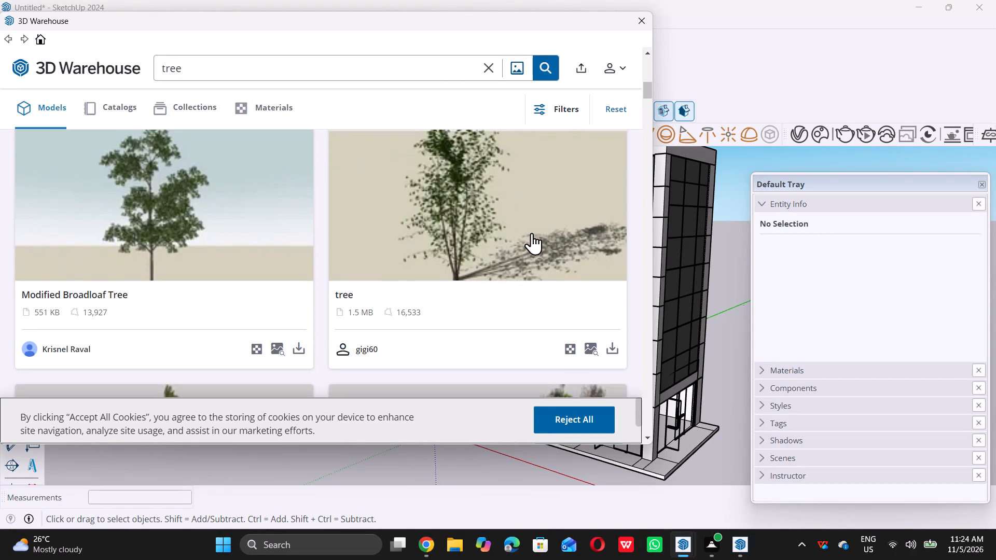
pyautogui.scroll(-2, 532, 232)
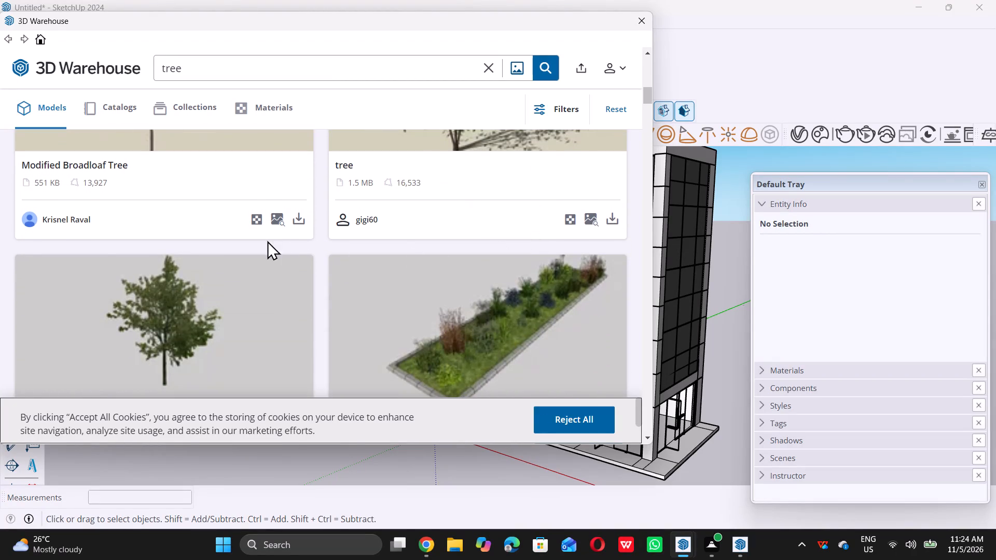
pyautogui.click(296, 226)
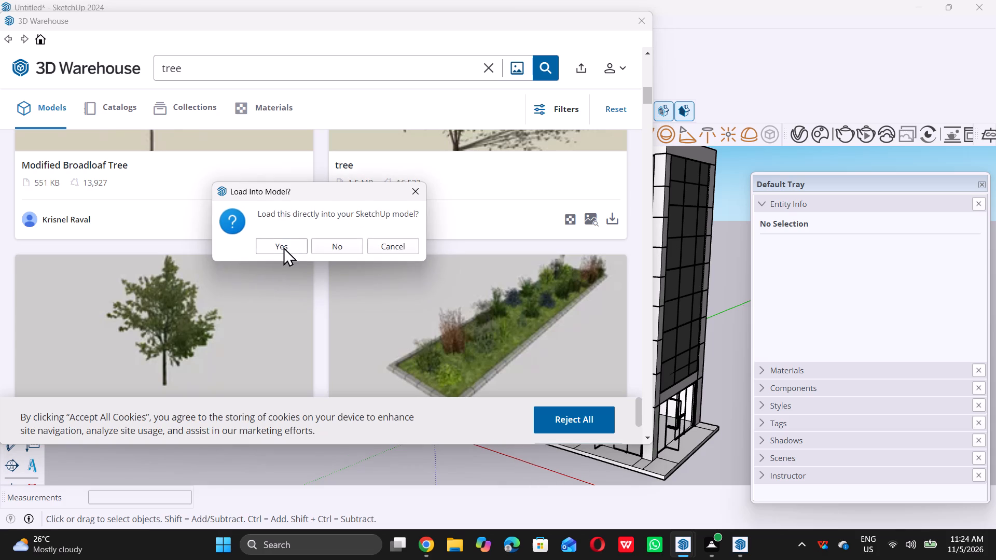
pyautogui.click(283, 247)
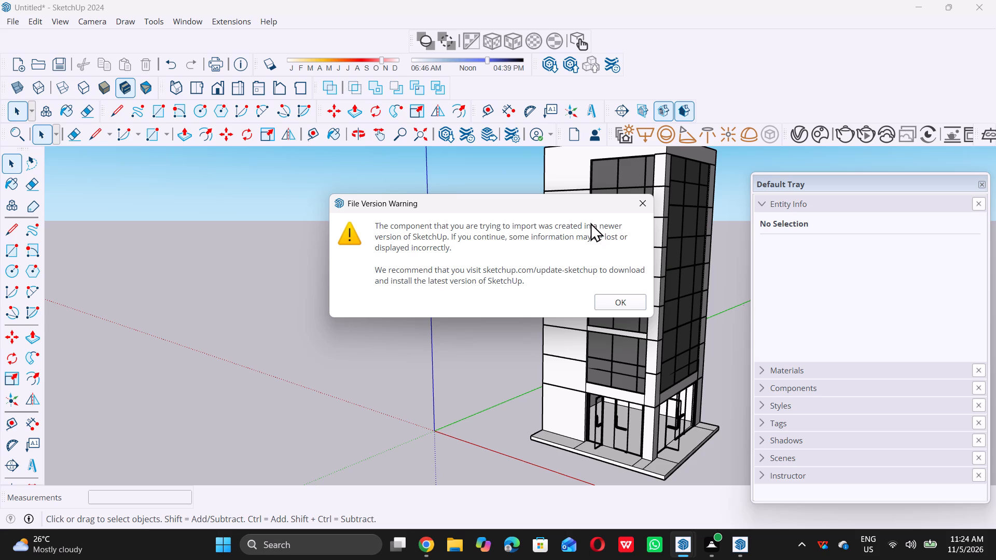
pyautogui.doubleClick(640, 206)
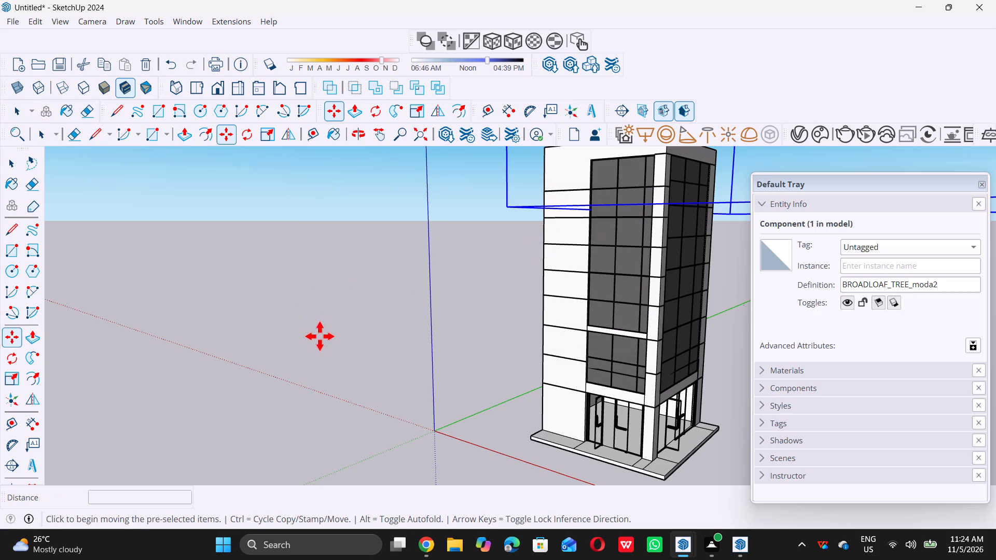
# Move the imported tree component by its lower bounding-box corner about 133' 7" to the ground near the model origin.
pyautogui.scroll(-4, 315, 346)
pyautogui.scroll(1, 315, 345)
pyautogui.scroll(-13, 315, 344)
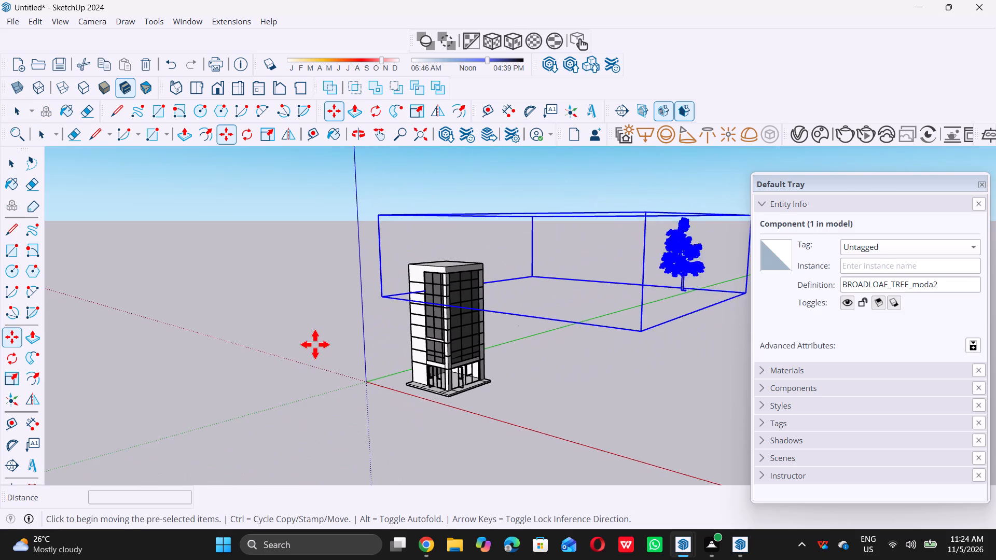
pyautogui.click(377, 301)
pyautogui.scroll(-9, 314, 351)
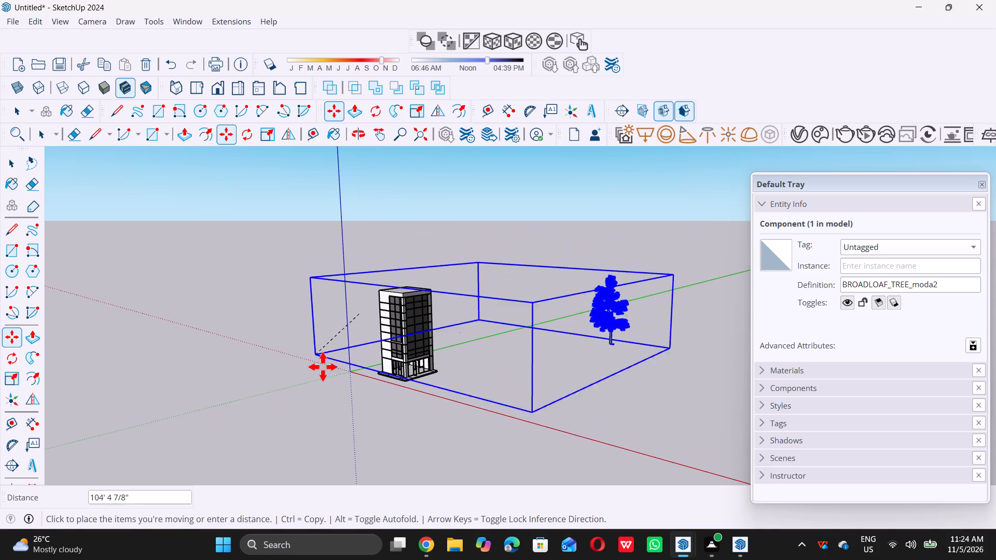
pyautogui.click(323, 372)
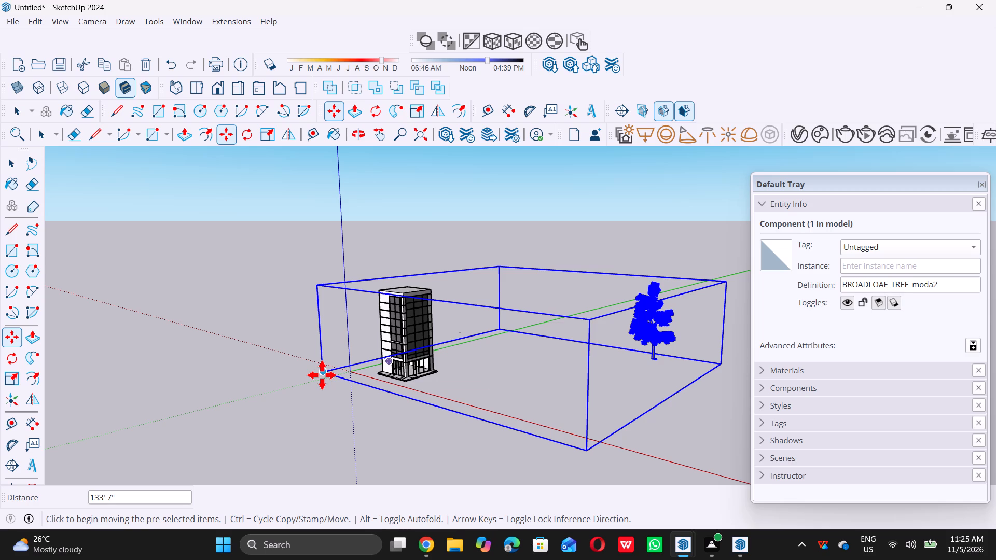
pyautogui.scroll(-3, 322, 373)
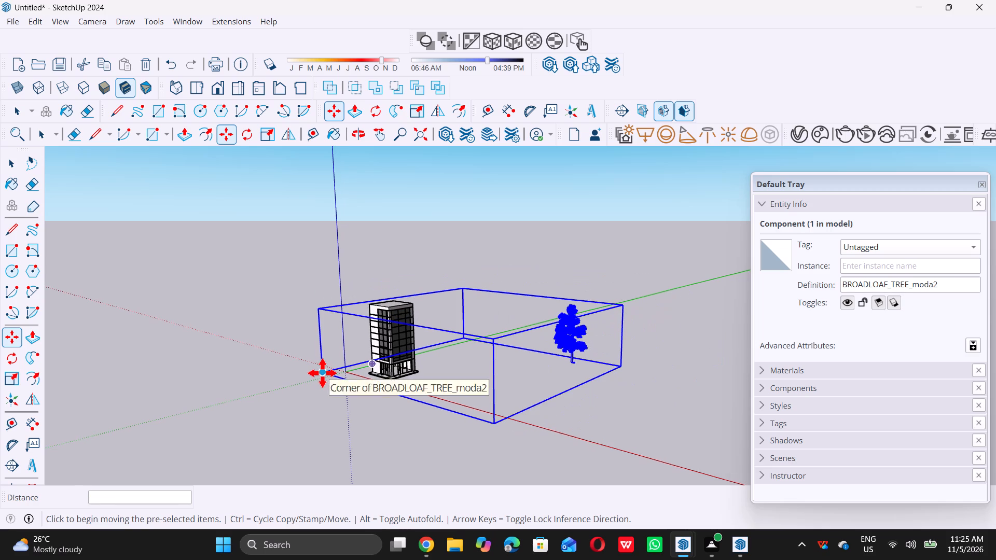
pyautogui.tripleClick(322, 372)
pyautogui.press('space')
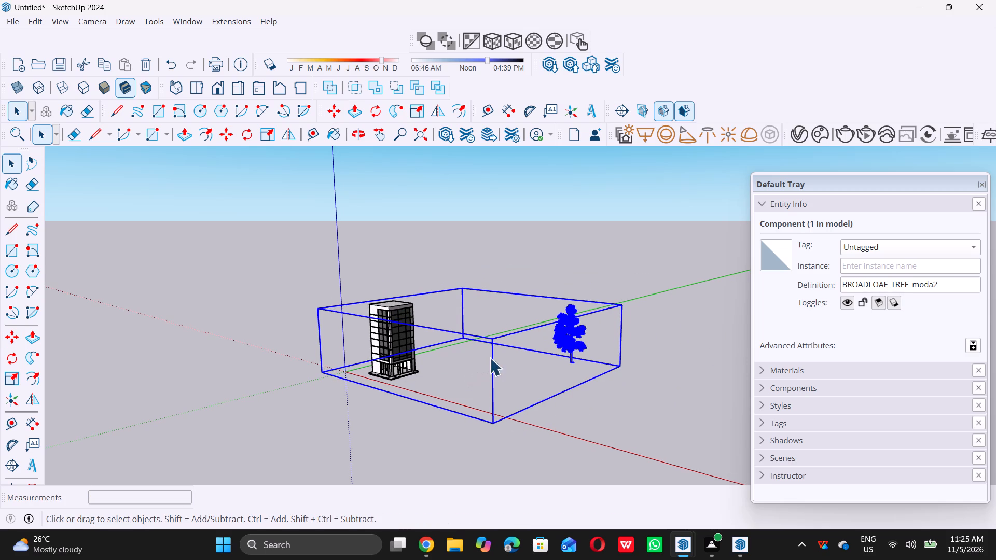
# Explode the imported tree component into its separate parts and clear the selection.
pyautogui.rightClick(571, 338)
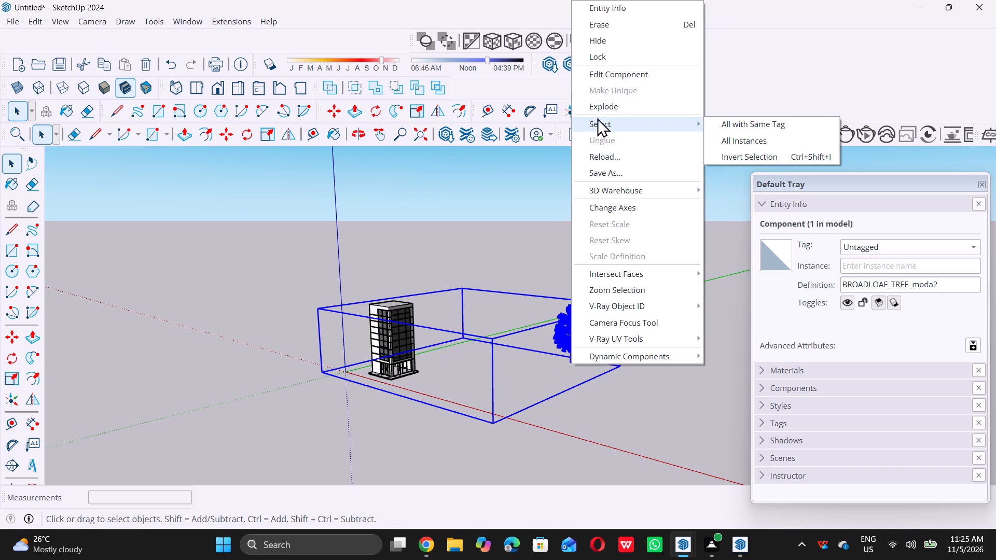
pyautogui.click(601, 110)
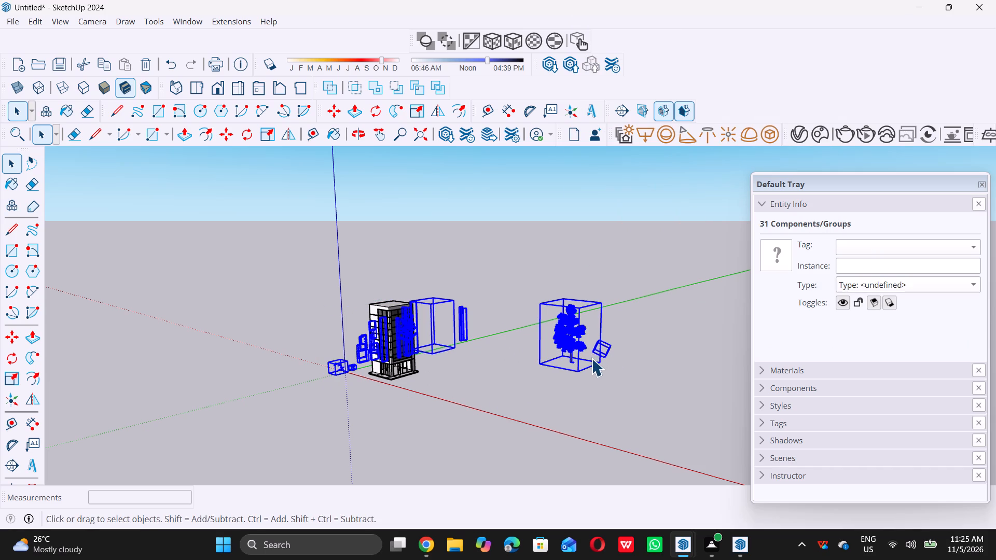
pyautogui.click(456, 385)
# Scale the acacia tree component uniformly to about 0.16 of its size.
pyautogui.scroll(6, 450, 367)
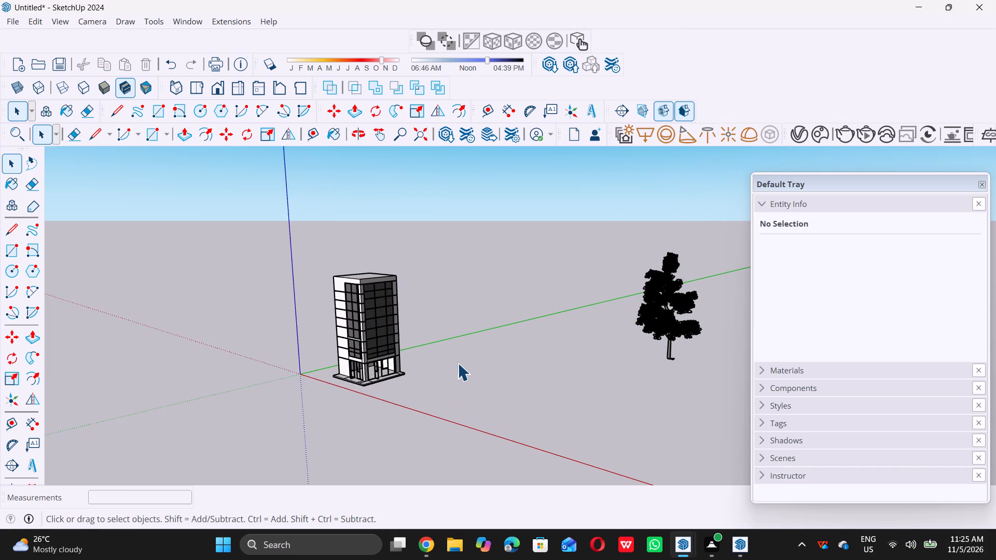
pyautogui.scroll(-5, 458, 363)
pyautogui.scroll(14, 602, 351)
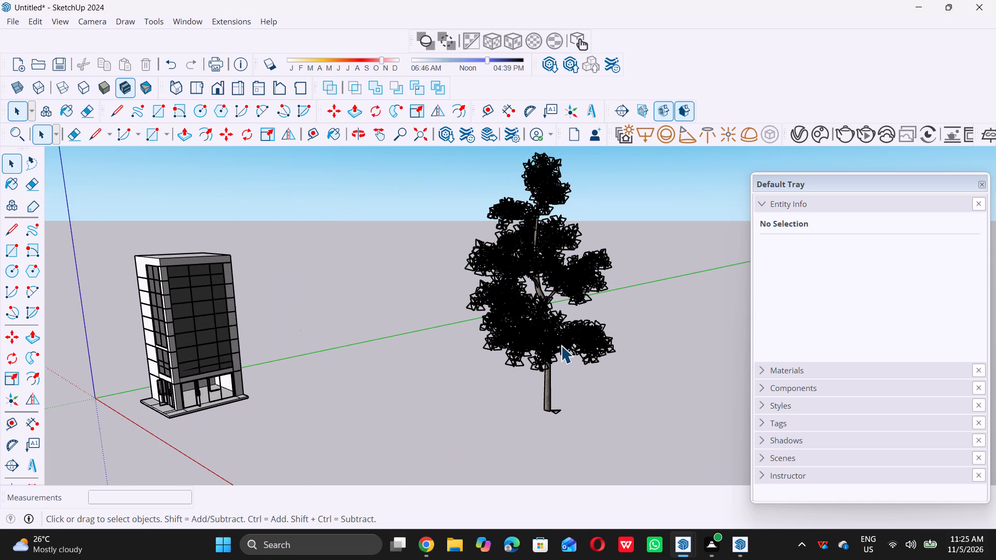
pyautogui.click(560, 342)
pyautogui.scroll(-5, 557, 349)
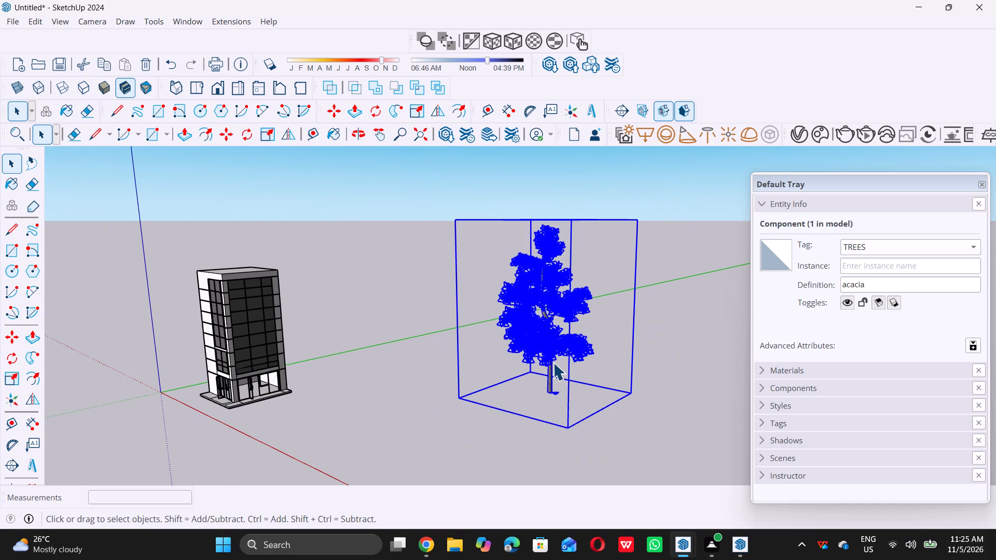
pyautogui.press('s')
pyautogui.doubleClick(453, 220)
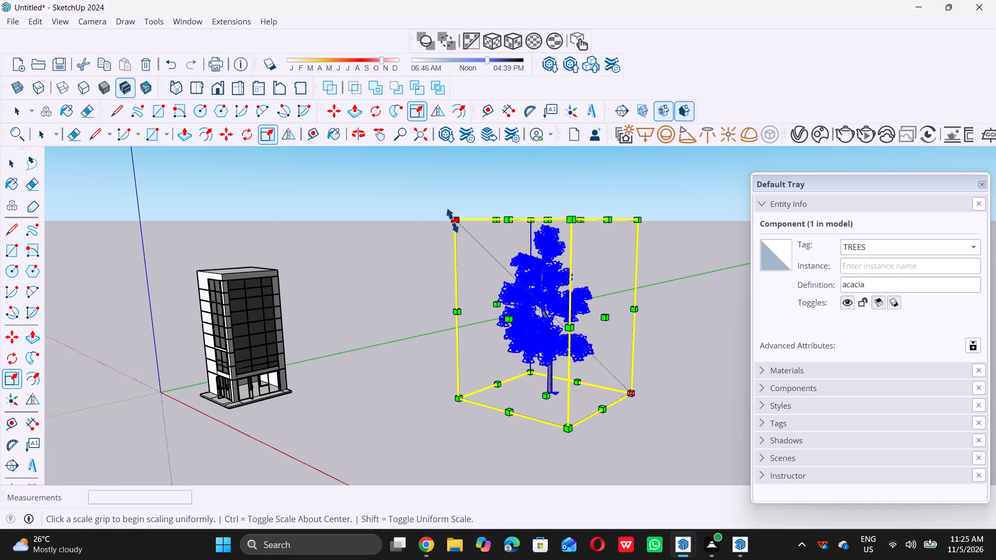
pyautogui.doubleClick(586, 390)
pyautogui.scroll(-5, 244, 389)
pyautogui.moveTo(268, 418); pyautogui.dragTo(307, 427, button='middle')
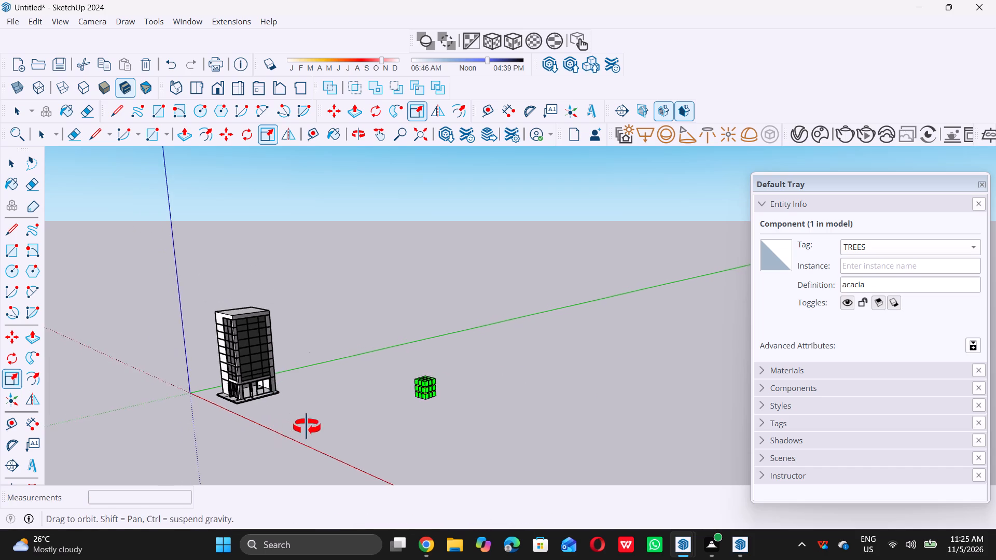
pyautogui.moveTo(307, 427); pyautogui.dragTo(341, 428, button='middle')
pyautogui.click(379, 392)
pyautogui.scroll(1, 387, 333)
pyautogui.scroll(-3, 387, 333)
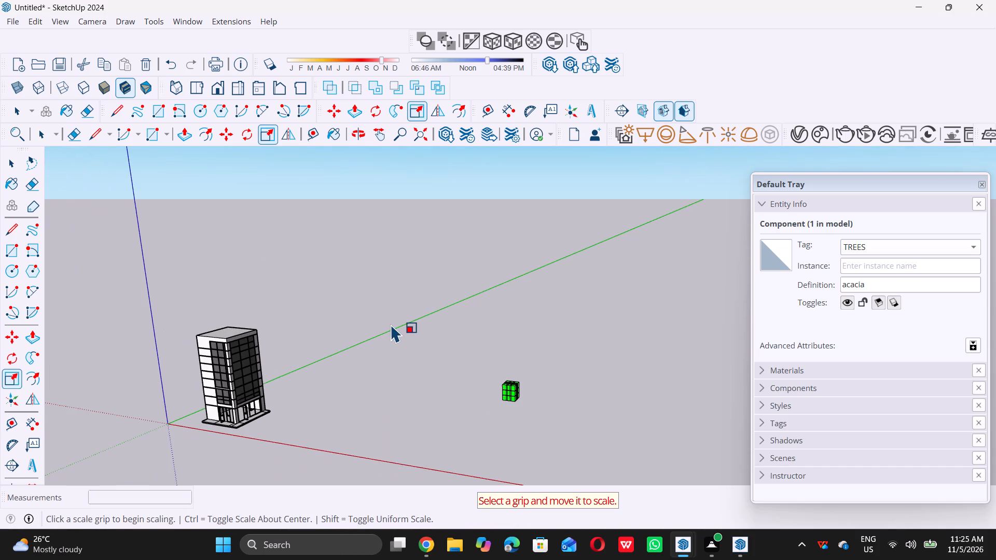
pyautogui.press('space')
# Move the scaled acacia tree by its lower bounding-box corner about 152' 6" to the side of the building nearest the origin.
pyautogui.scroll(17, 489, 411)
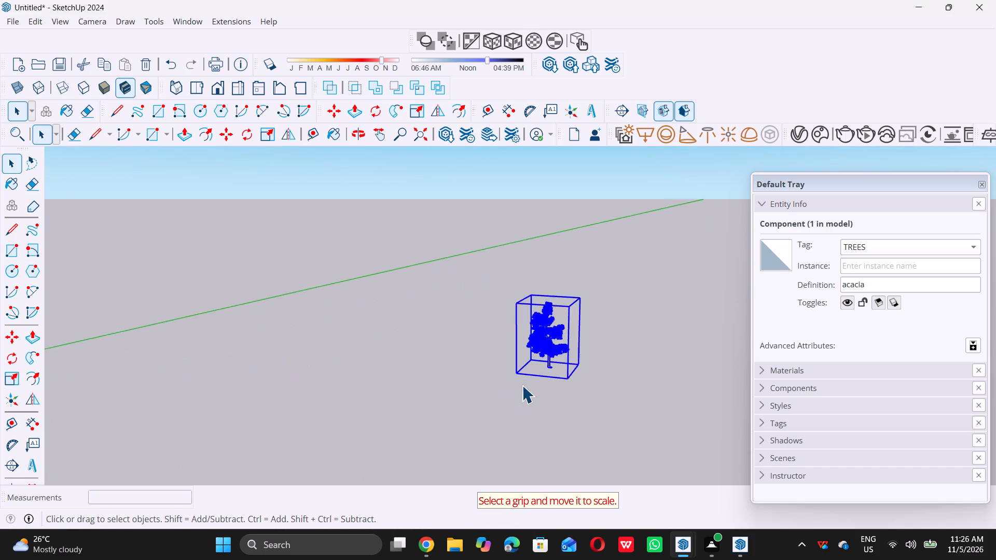
pyautogui.scroll(7, 522, 385)
pyautogui.scroll(-4, 522, 385)
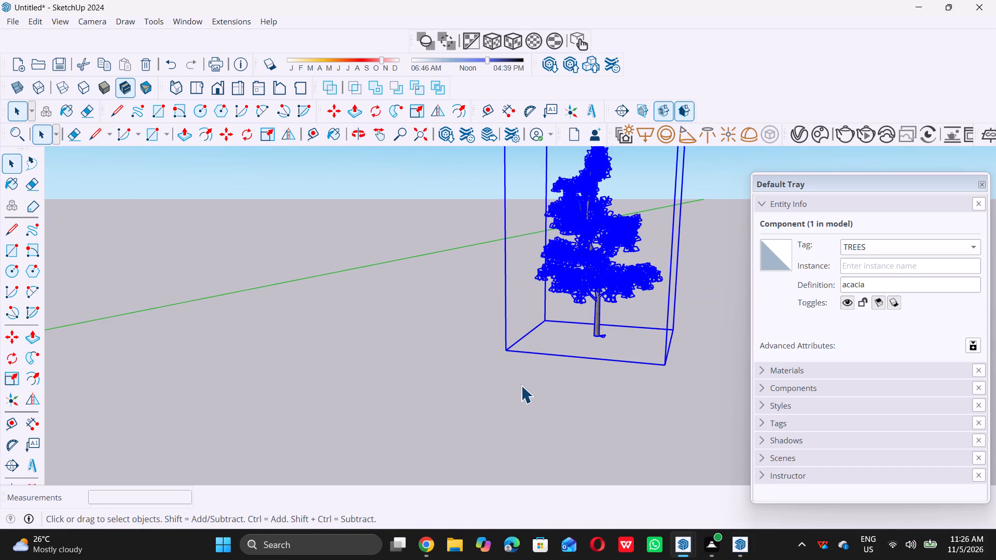
pyautogui.press('m')
pyautogui.doubleClick(505, 351)
pyautogui.scroll(-5, 505, 351)
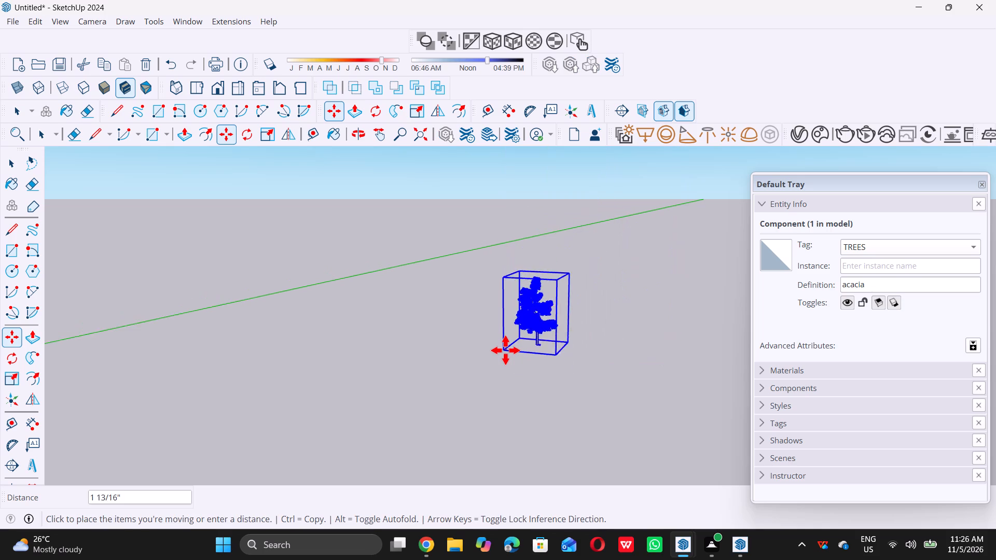
pyautogui.scroll(-16, 505, 350)
pyautogui.scroll(8, 179, 390)
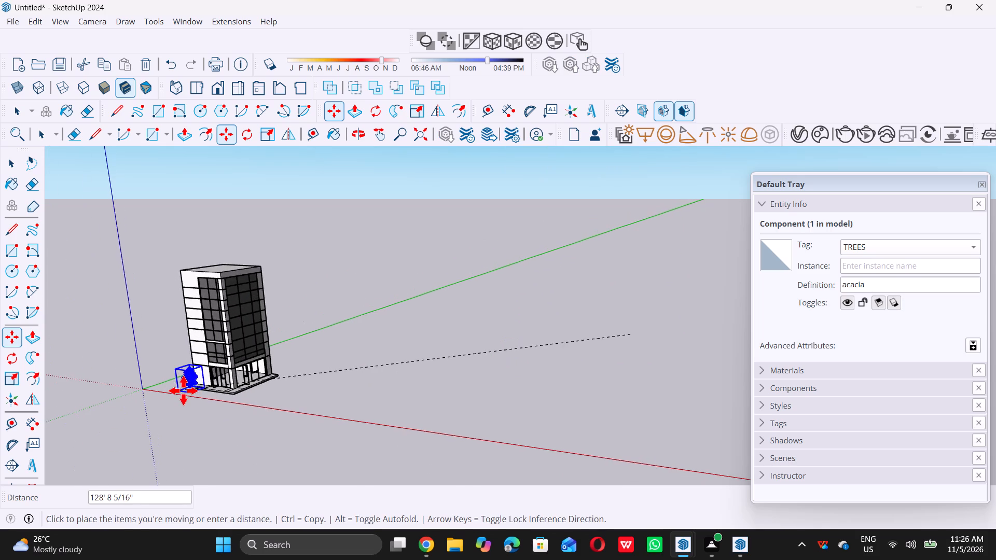
pyautogui.scroll(17, 183, 390)
pyautogui.scroll(9, 182, 387)
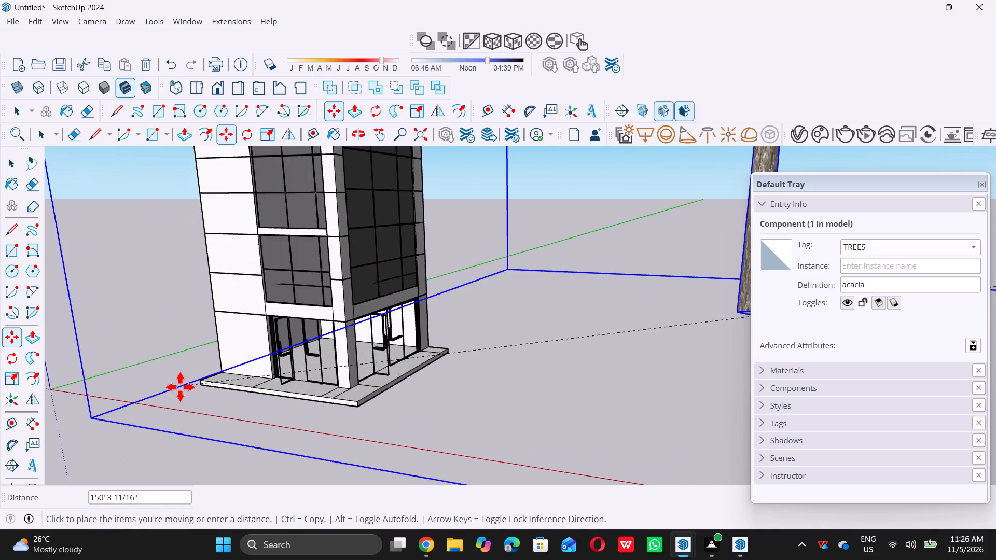
pyautogui.scroll(7, 180, 387)
pyautogui.scroll(-6, 148, 391)
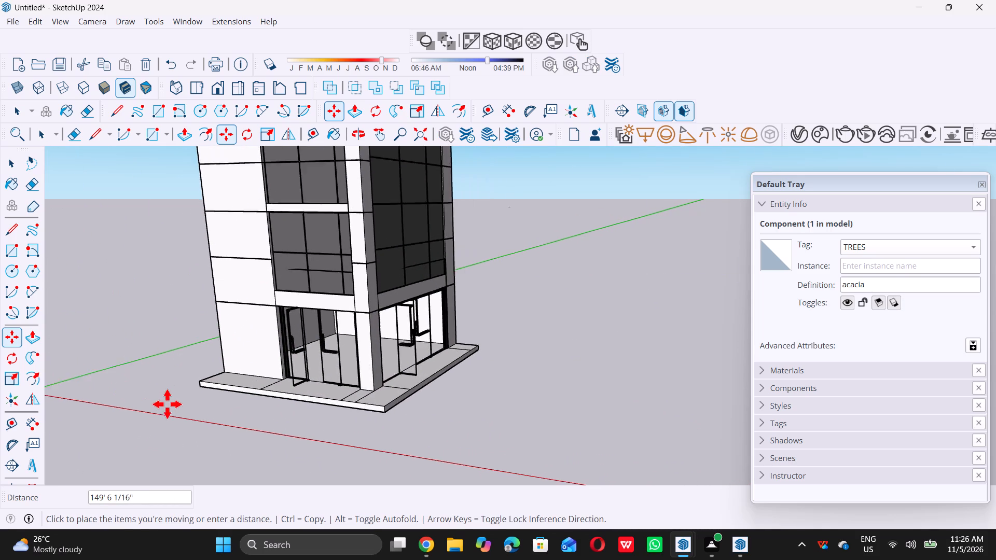
pyautogui.scroll(-6, 167, 404)
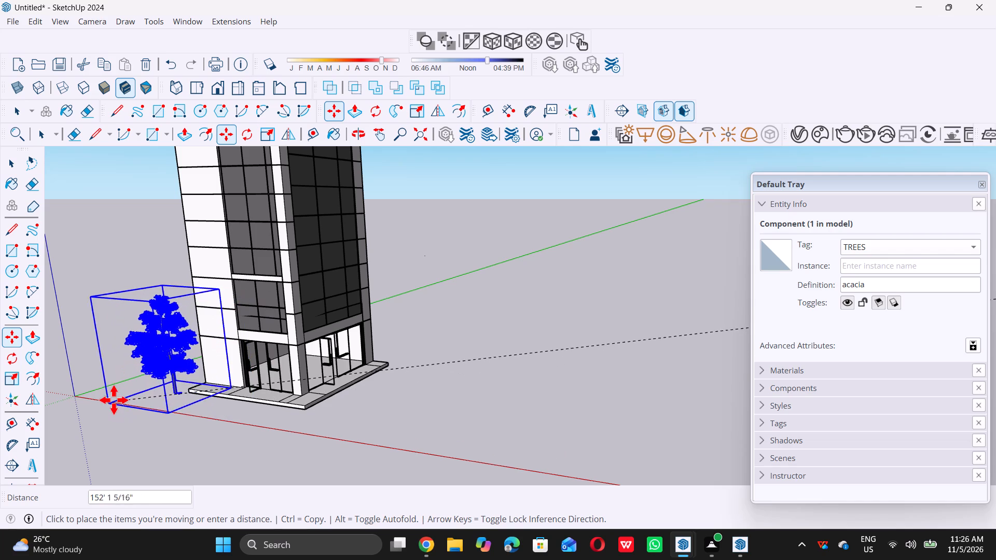
pyautogui.doubleClick(103, 371)
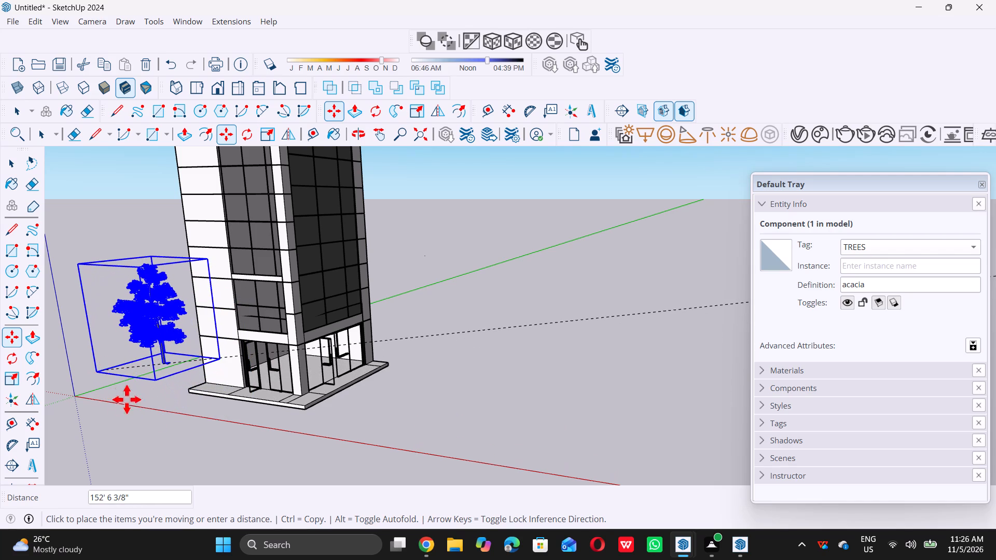
# Move the acacia tree by its lower bounding-box corner about 44' 6" to in front of the building's entrance.
pyautogui.scroll(6, 196, 417)
pyautogui.scroll(-1, 201, 421)
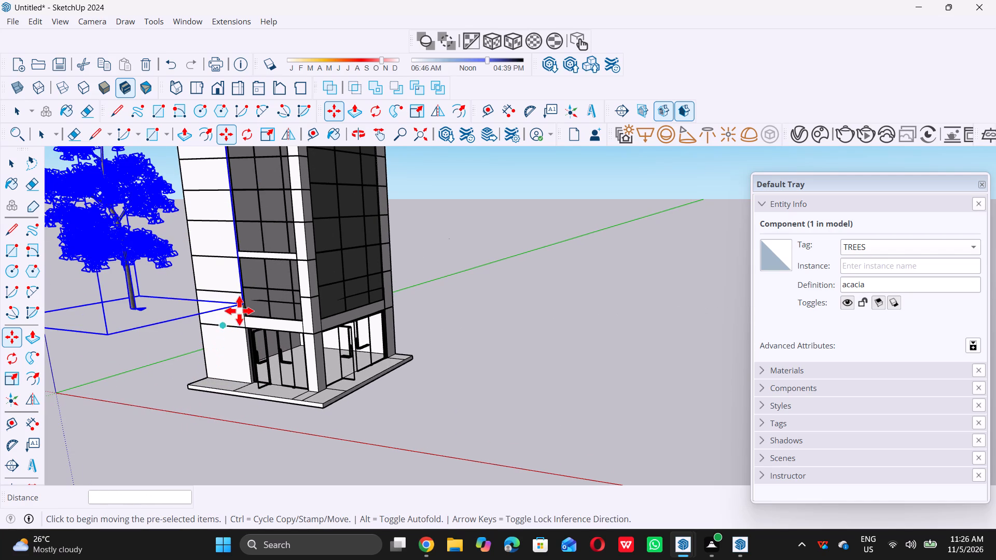
pyautogui.click(241, 304)
pyautogui.scroll(7, 193, 368)
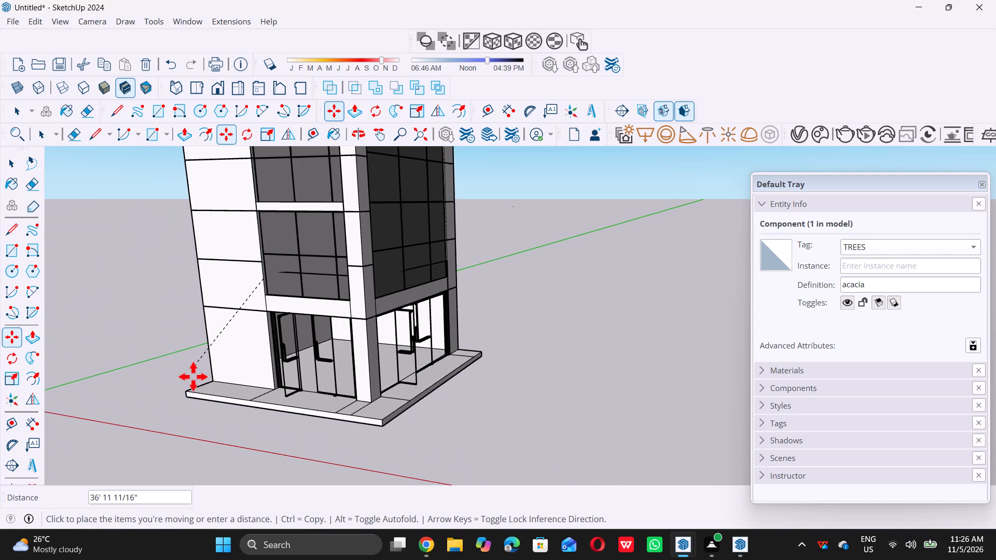
pyautogui.scroll(4, 193, 376)
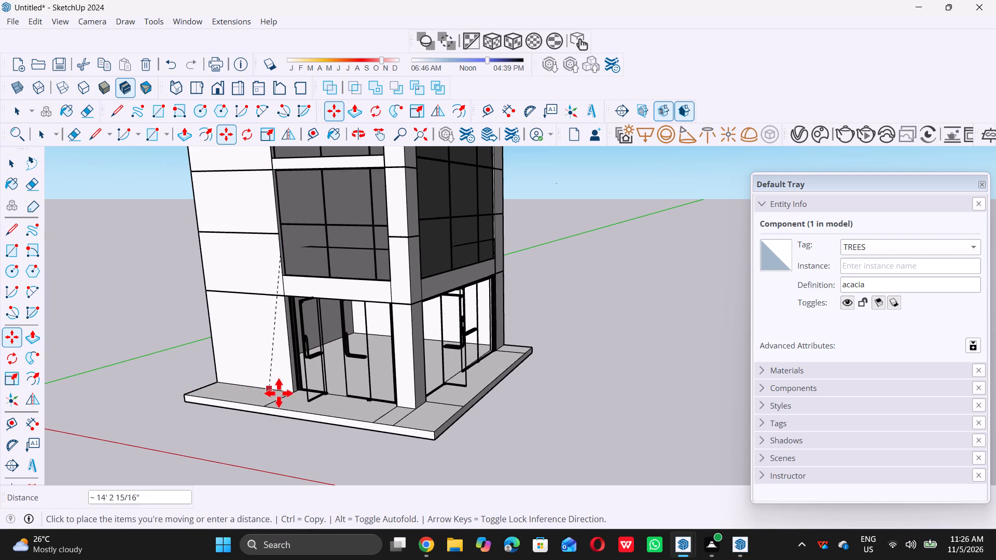
pyautogui.click(269, 444)
pyautogui.scroll(-3, 270, 443)
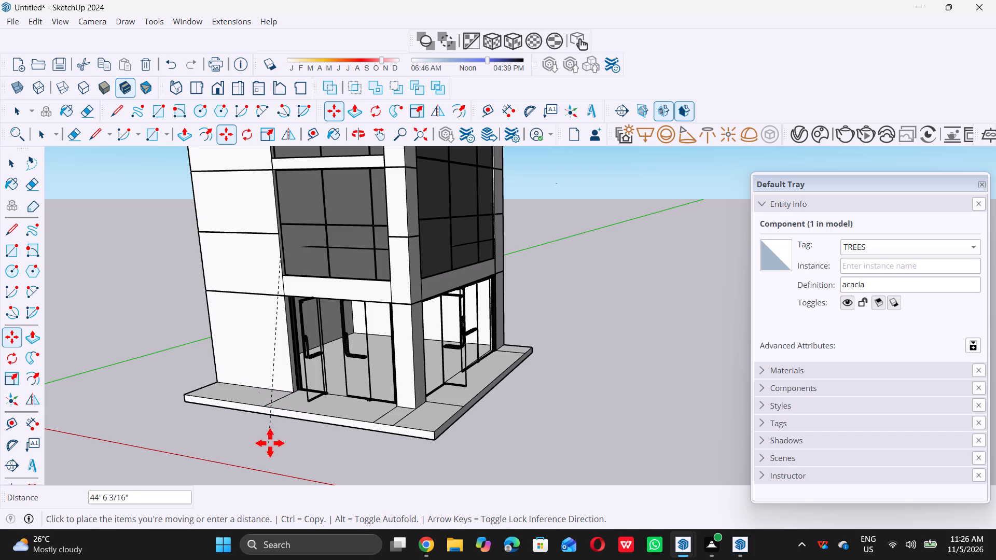
pyautogui.scroll(-20, 270, 443)
pyautogui.scroll(-9, 270, 443)
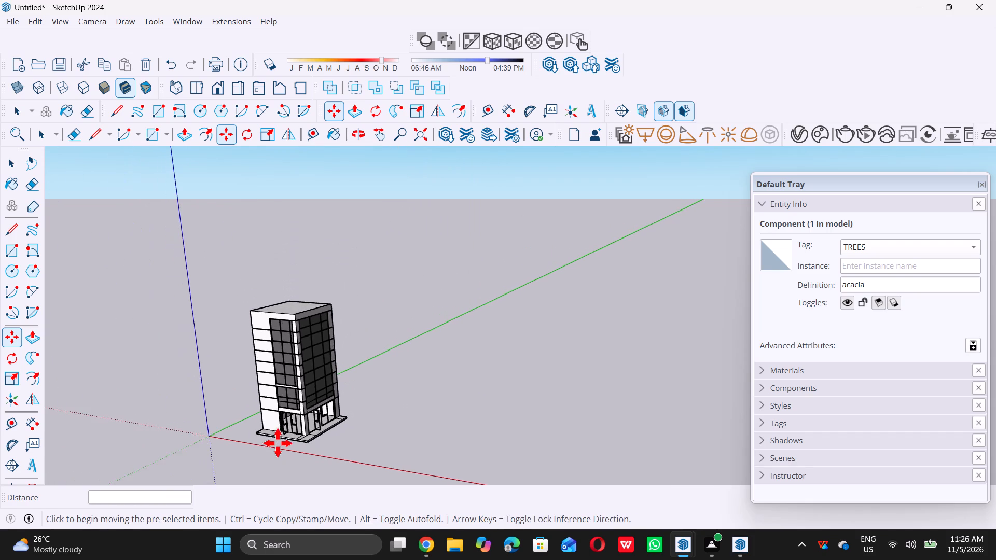
pyautogui.scroll(-10, 278, 443)
pyautogui.scroll(-4, 347, 446)
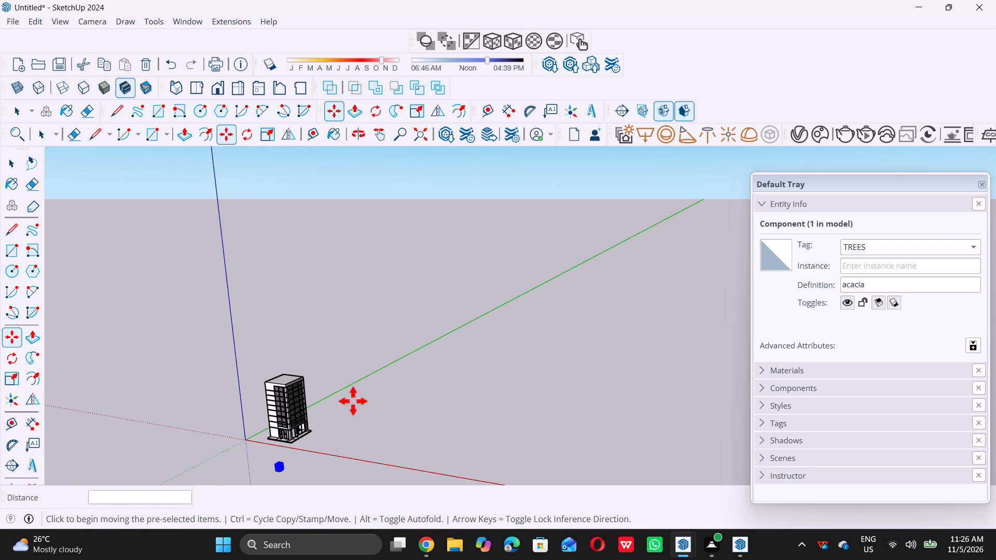
pyautogui.scroll(-1, 350, 390)
pyautogui.moveTo(274, 460); pyautogui.dragTo(395, 403, button='middle')
pyautogui.scroll(-2, 398, 382)
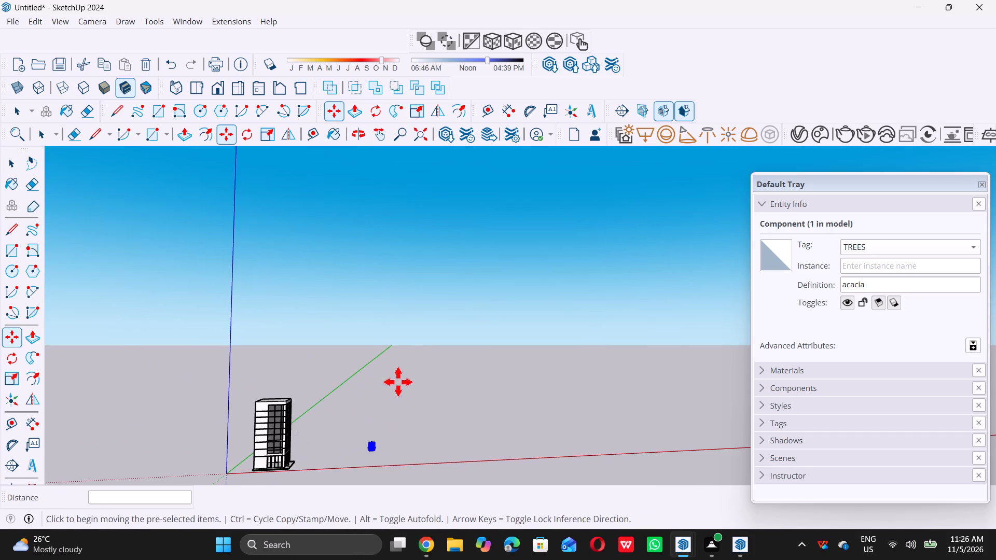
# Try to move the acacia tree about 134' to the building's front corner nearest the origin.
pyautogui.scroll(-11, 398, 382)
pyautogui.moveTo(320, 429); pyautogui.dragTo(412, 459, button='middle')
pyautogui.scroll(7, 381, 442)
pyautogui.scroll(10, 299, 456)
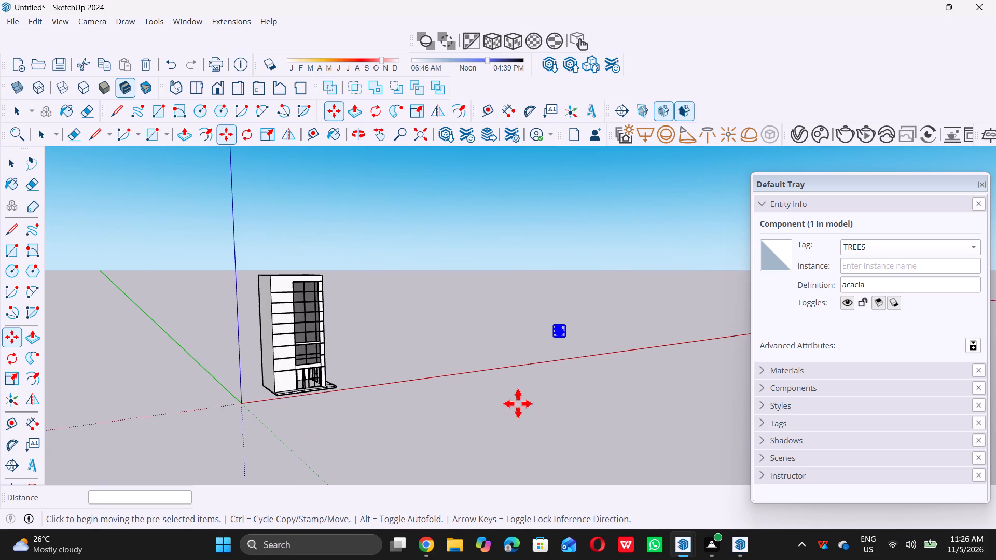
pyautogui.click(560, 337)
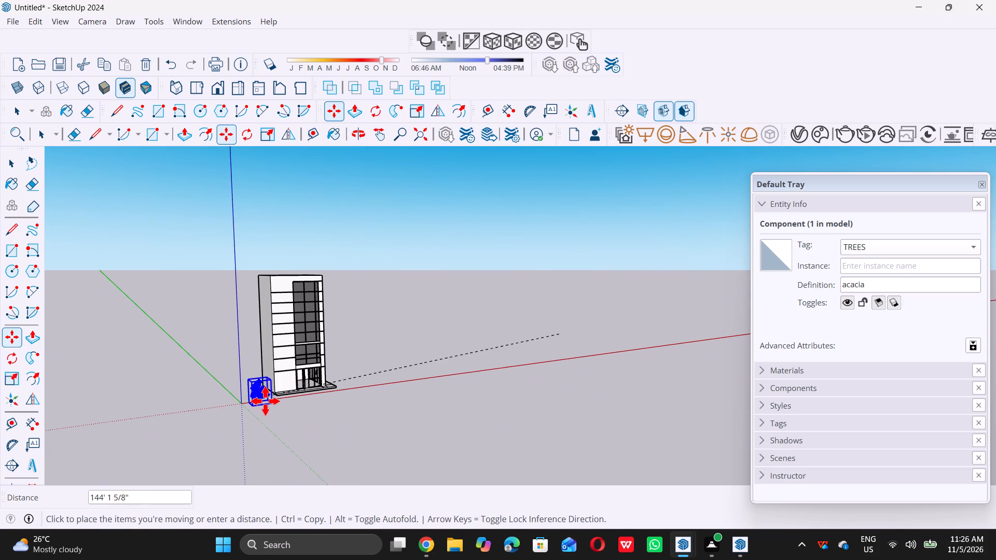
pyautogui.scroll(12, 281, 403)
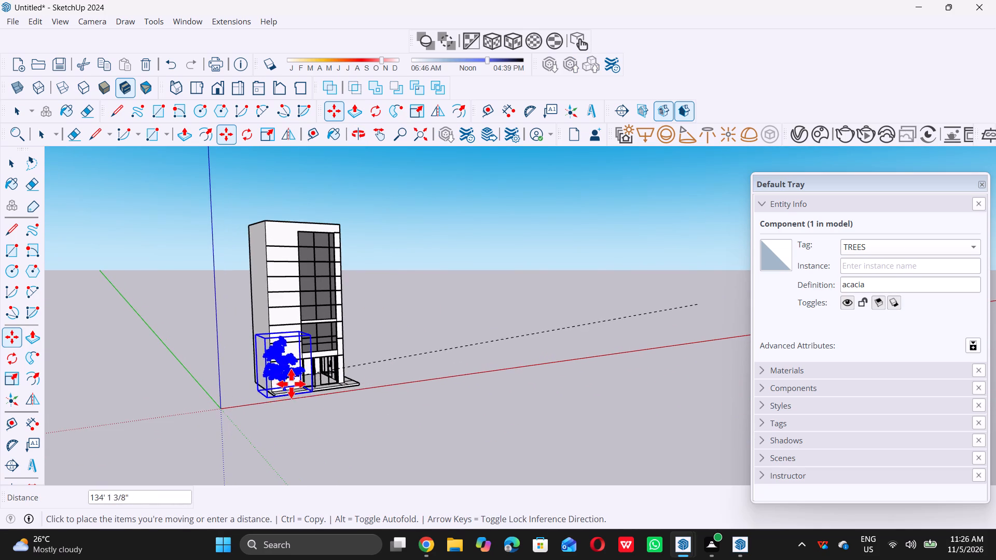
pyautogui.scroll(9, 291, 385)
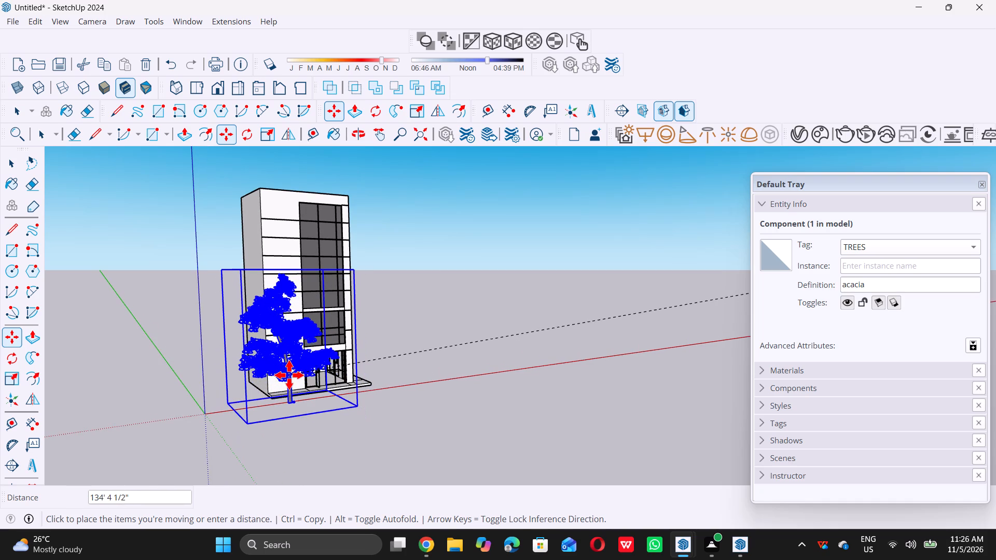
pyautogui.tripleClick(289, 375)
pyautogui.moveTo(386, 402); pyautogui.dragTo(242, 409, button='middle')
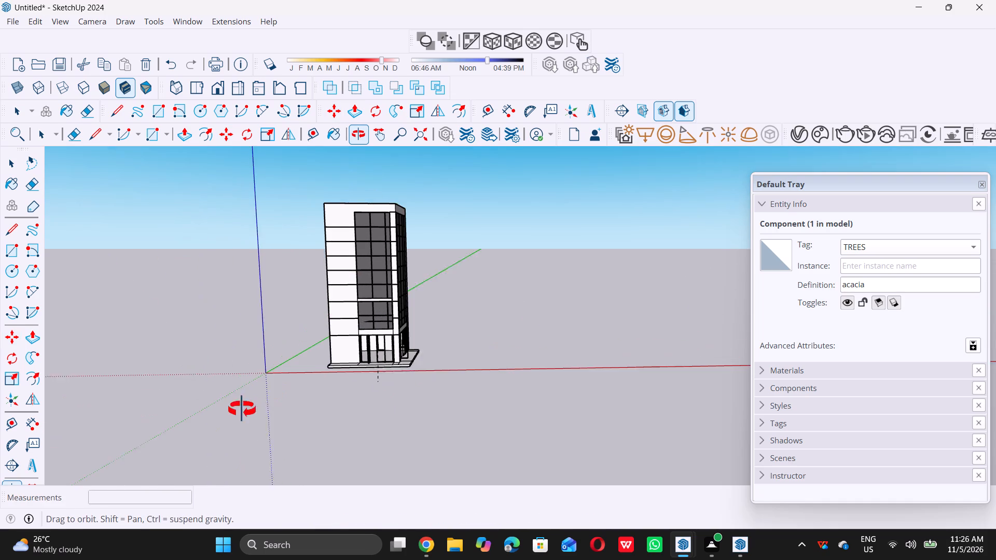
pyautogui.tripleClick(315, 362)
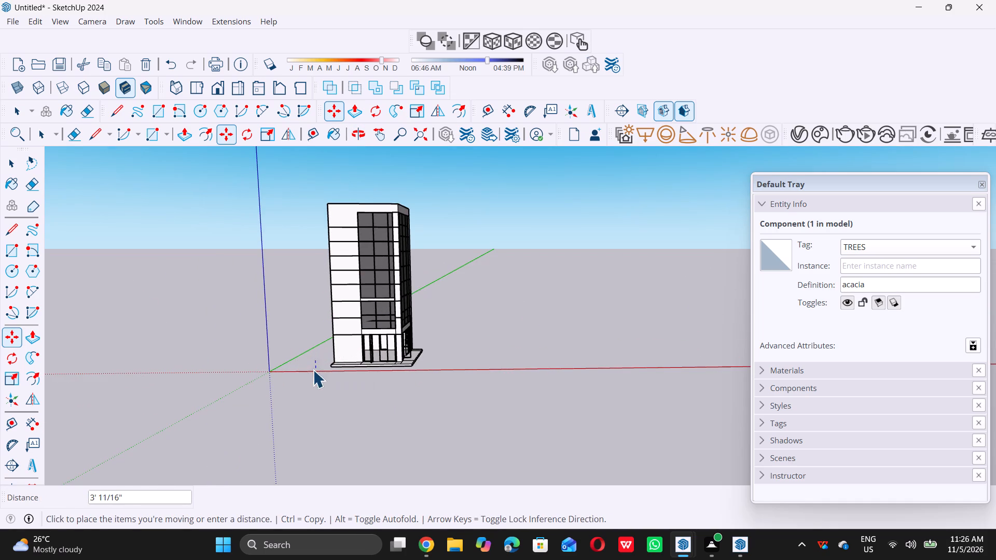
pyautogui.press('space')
# Move the acacia tree by its lower bounding-box corner about 148' onto the front edge of the entrance platform and clear the selection.
pyautogui.scroll(-19, 340, 386)
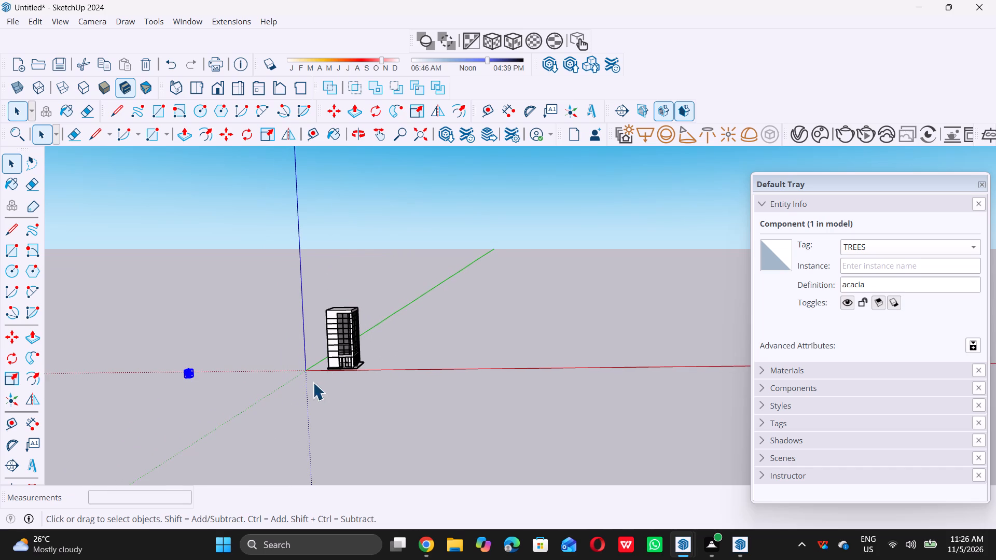
pyautogui.moveTo(316, 384); pyautogui.dragTo(279, 413, button='middle')
pyautogui.scroll(13, 183, 386)
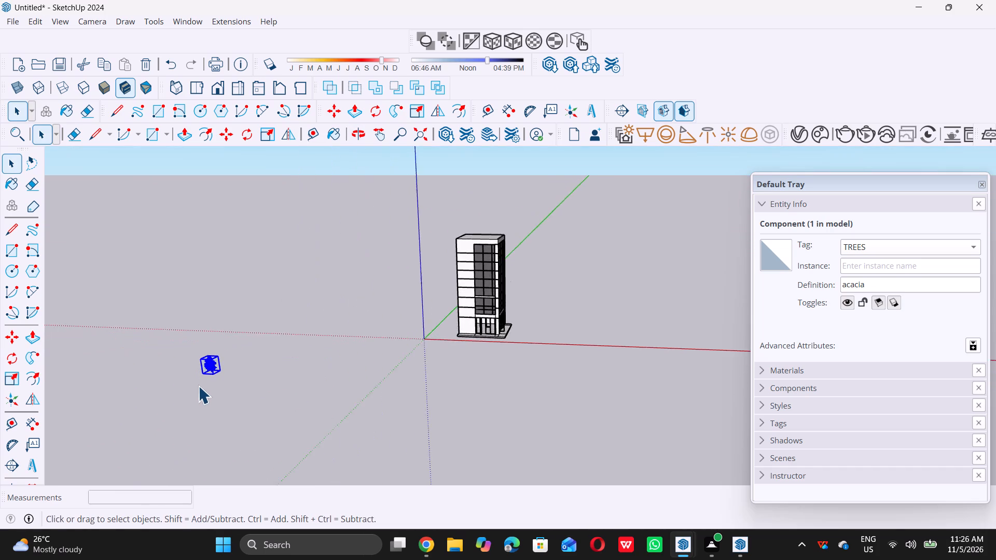
pyautogui.scroll(14, 198, 386)
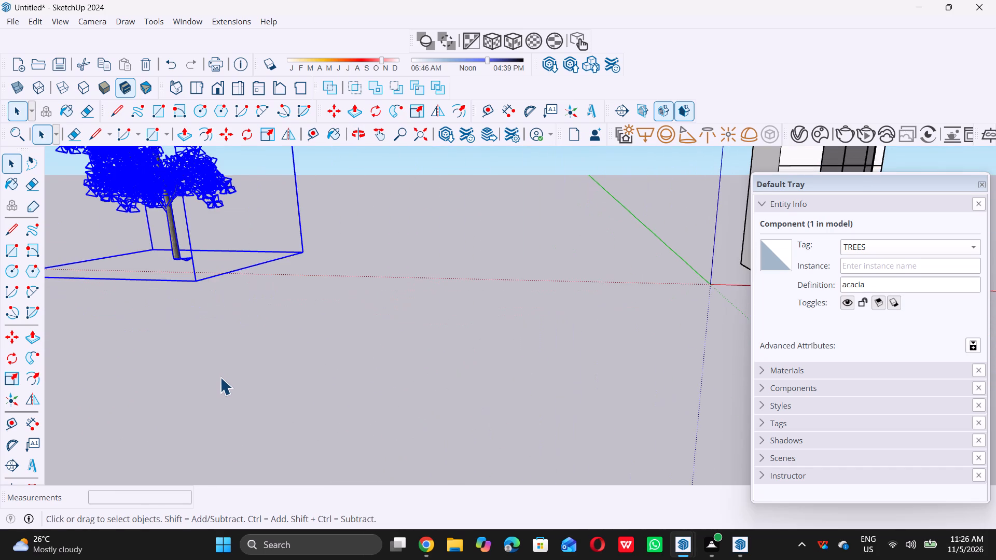
pyautogui.press('m')
pyautogui.tripleClick(196, 282)
pyautogui.scroll(-4, 196, 282)
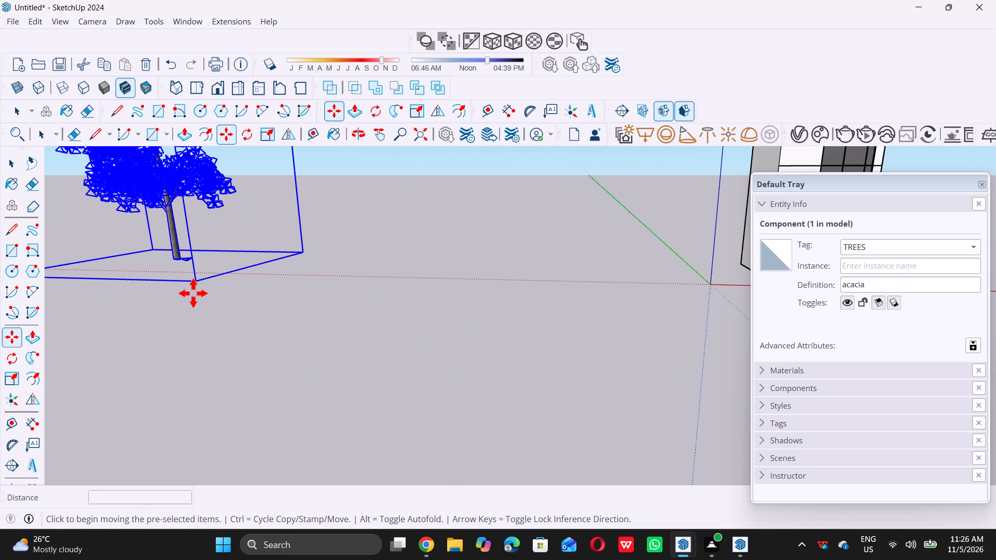
pyautogui.scroll(-12, 193, 293)
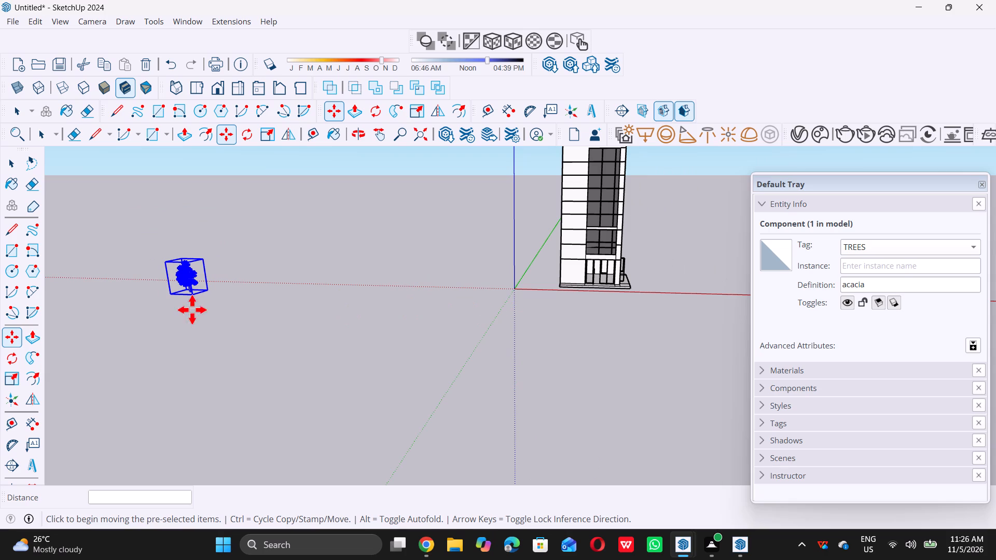
pyautogui.tripleClick(191, 293)
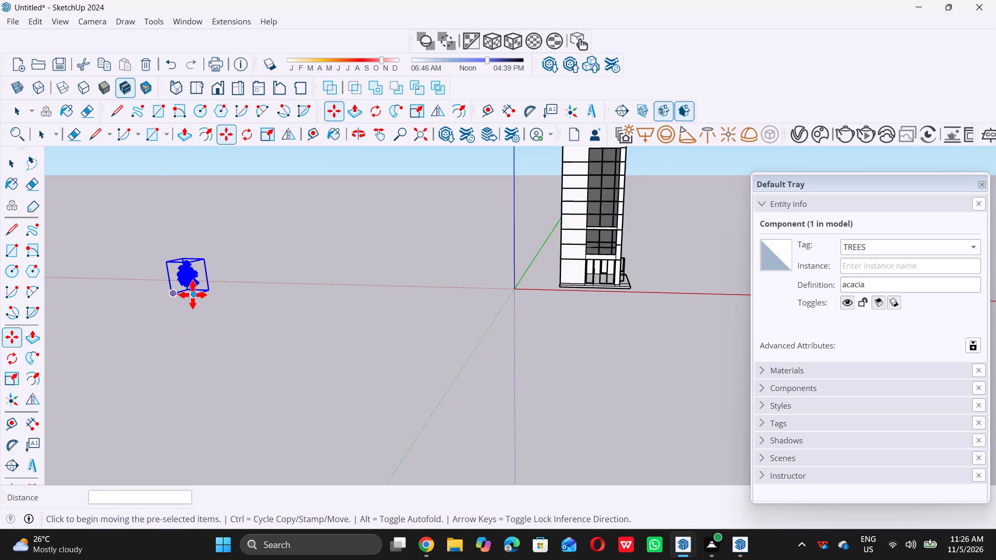
pyautogui.tripleClick(190, 298)
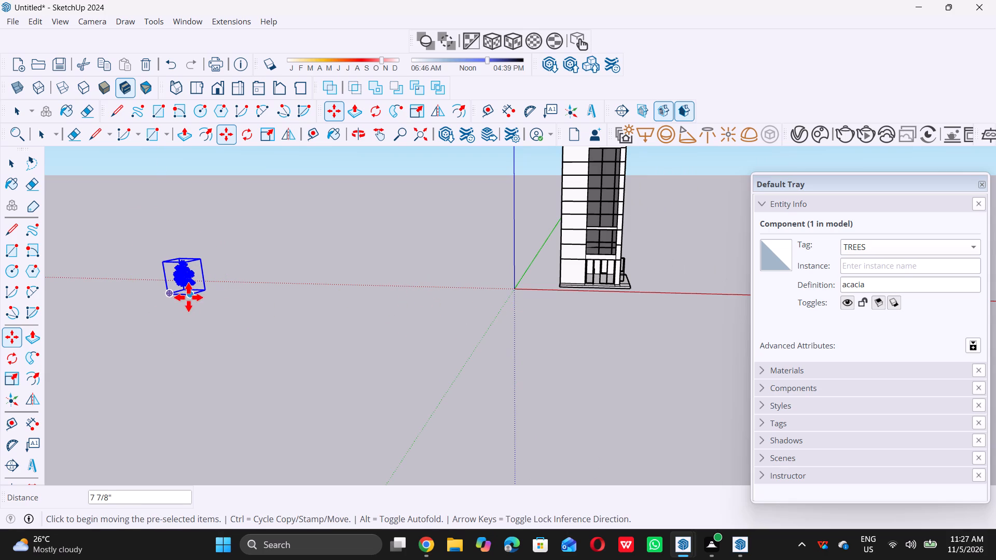
pyautogui.doubleClick(189, 296)
pyautogui.scroll(-5, 395, 312)
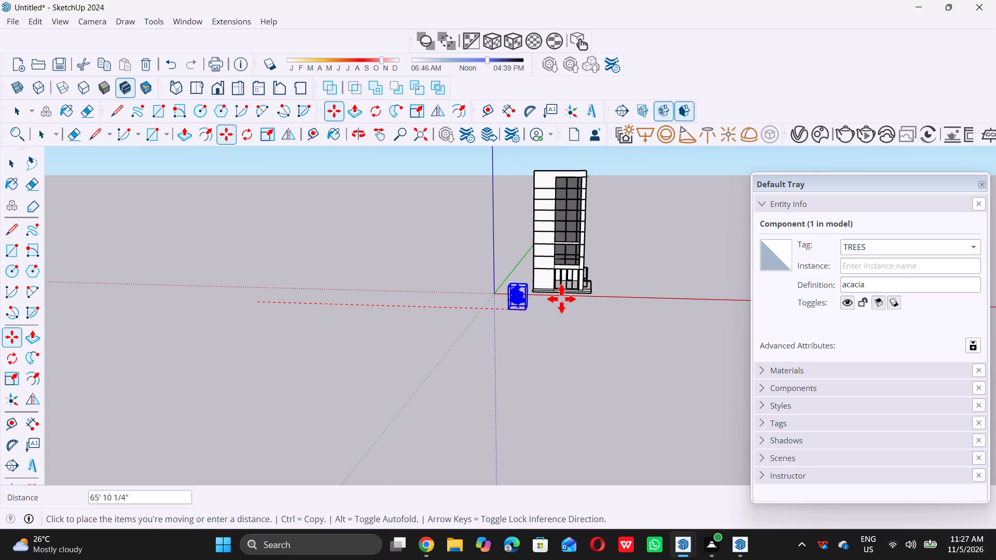
pyautogui.moveTo(554, 299); pyautogui.dragTo(437, 299, button='middle')
pyautogui.scroll(13, 521, 303)
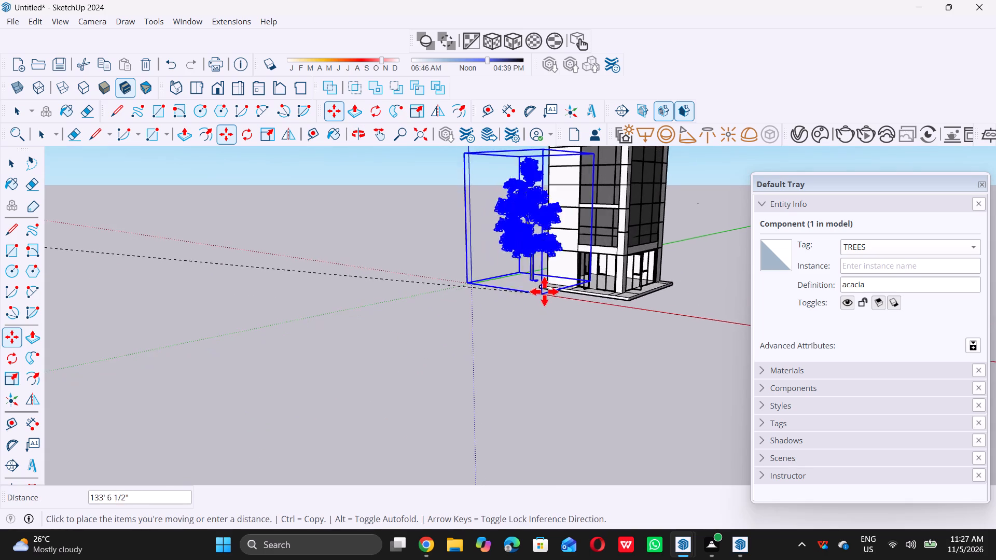
pyautogui.scroll(7, 544, 291)
pyautogui.scroll(19, 578, 289)
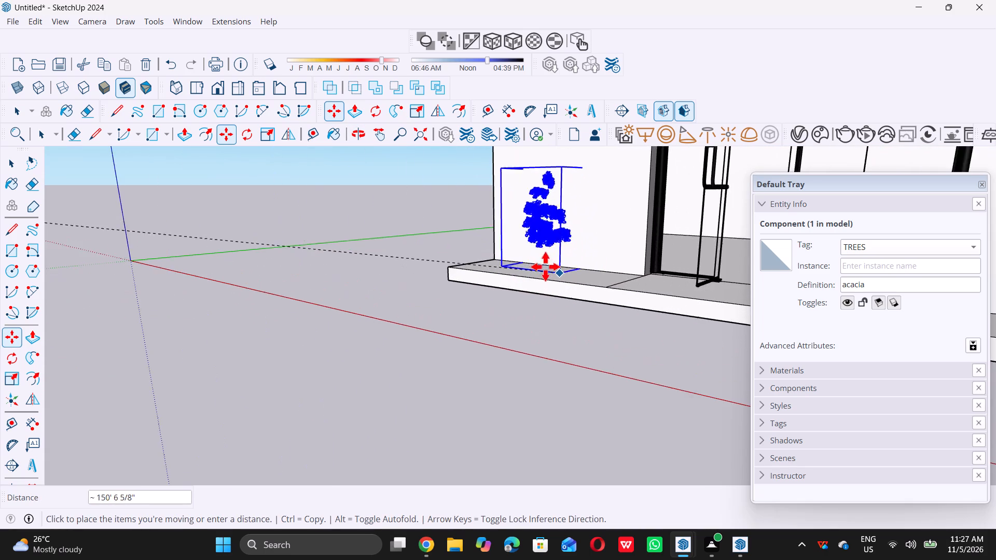
pyautogui.scroll(3, 545, 267)
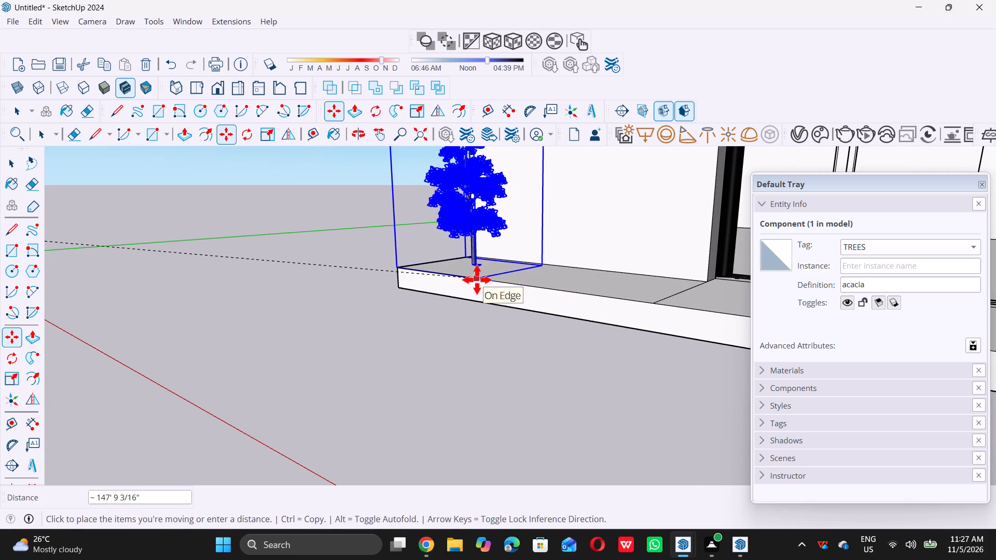
pyautogui.tripleClick(477, 279)
pyautogui.press('space')
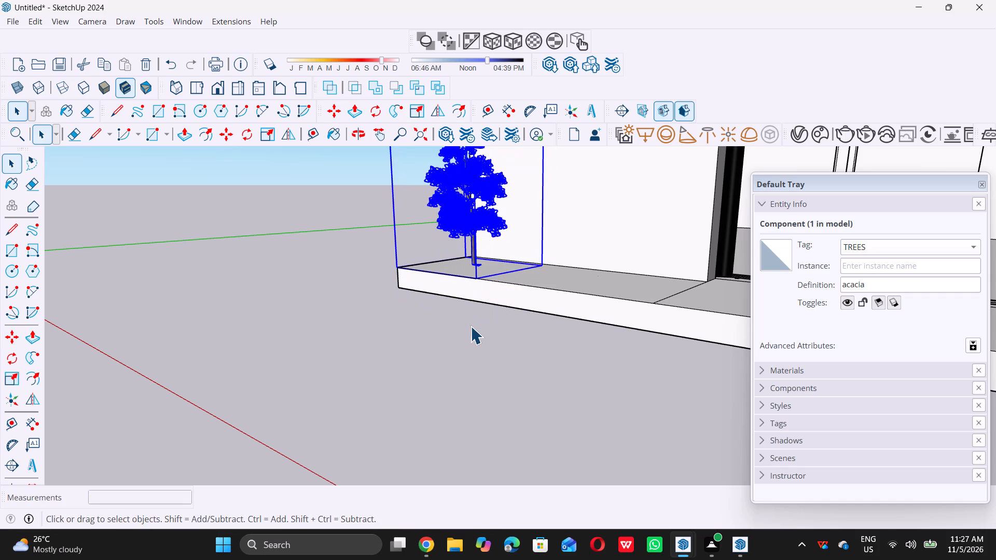
pyautogui.tripleClick(232, 368)
# Scale the acacia tree on the entrance platform vertically along the blue axis to about 1.5 times its height.
pyautogui.scroll(-20, 232, 368)
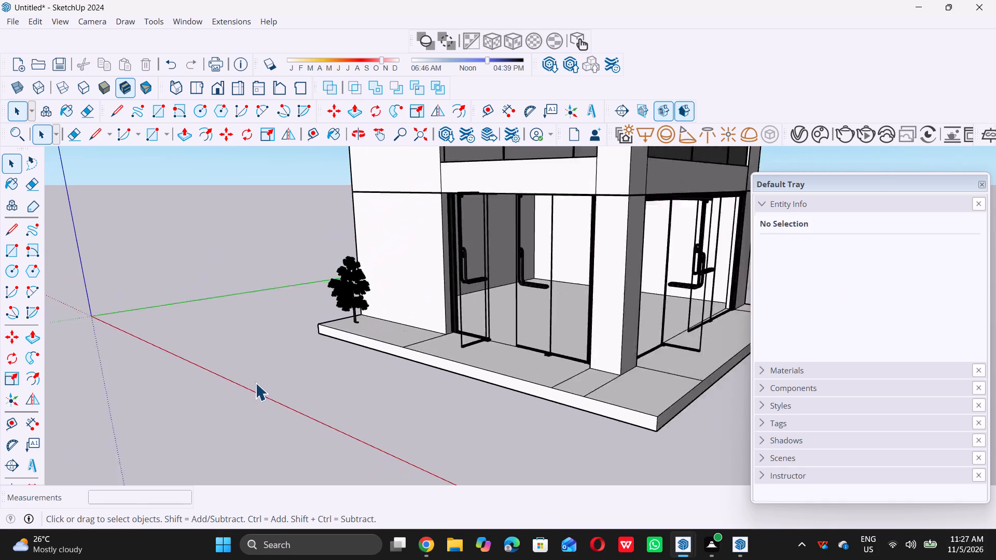
pyautogui.scroll(-9, 255, 383)
pyautogui.moveTo(317, 441); pyautogui.dragTo(352, 428, button='middle')
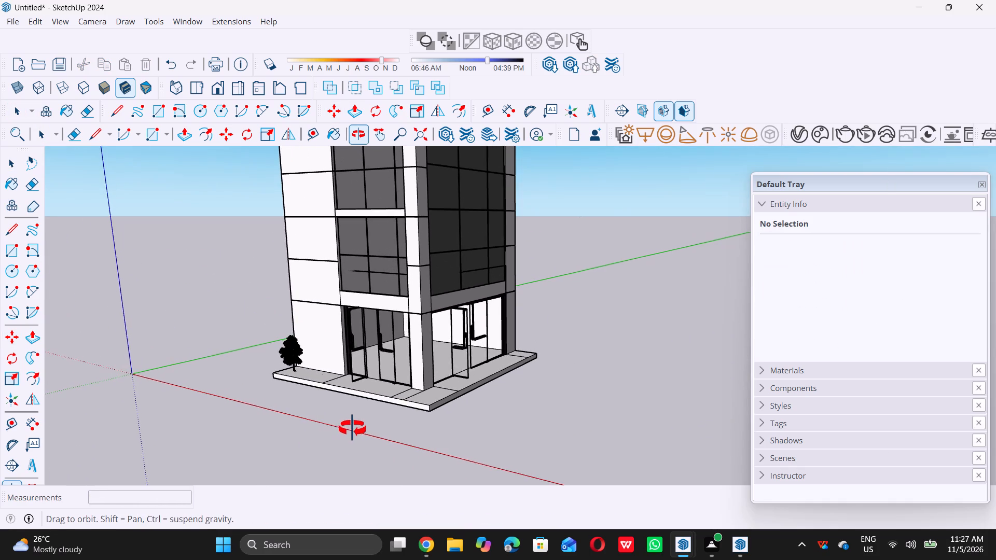
pyautogui.moveTo(352, 428); pyautogui.dragTo(420, 421, button='middle')
pyautogui.scroll(1, 442, 424)
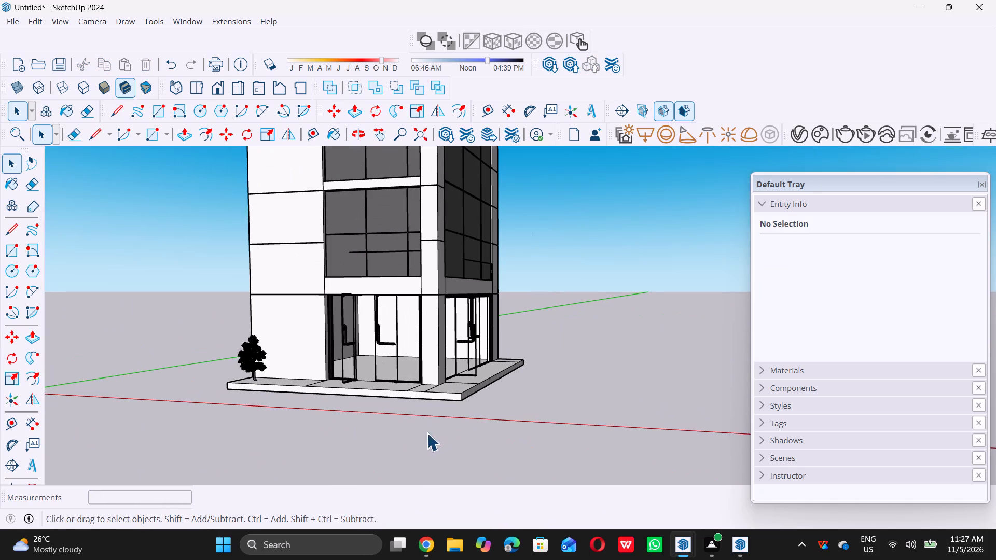
pyautogui.moveTo(308, 418); pyautogui.dragTo(424, 388, button='middle')
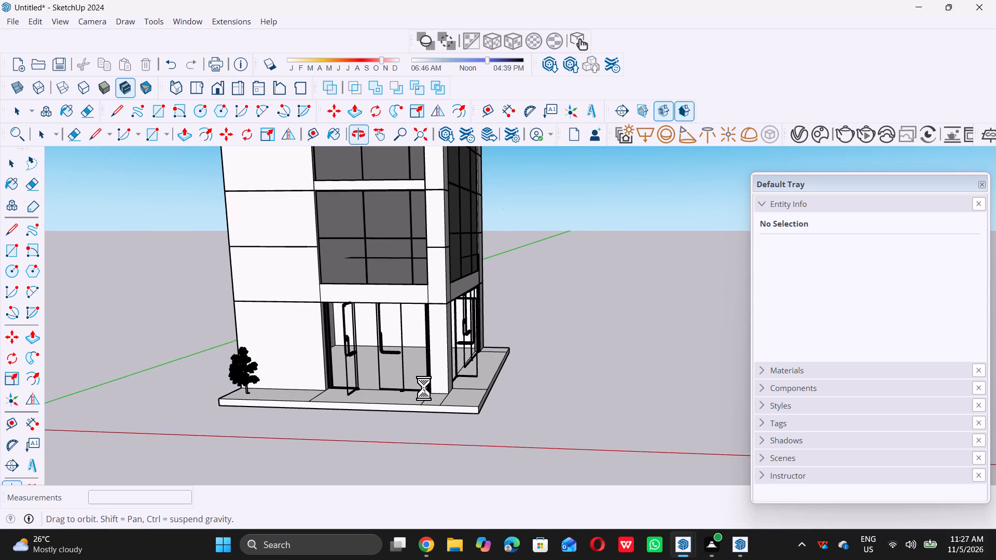
pyautogui.moveTo(424, 388); pyautogui.dragTo(514, 380, button='middle')
pyautogui.moveTo(257, 465); pyautogui.dragTo(417, 500, button='middle')
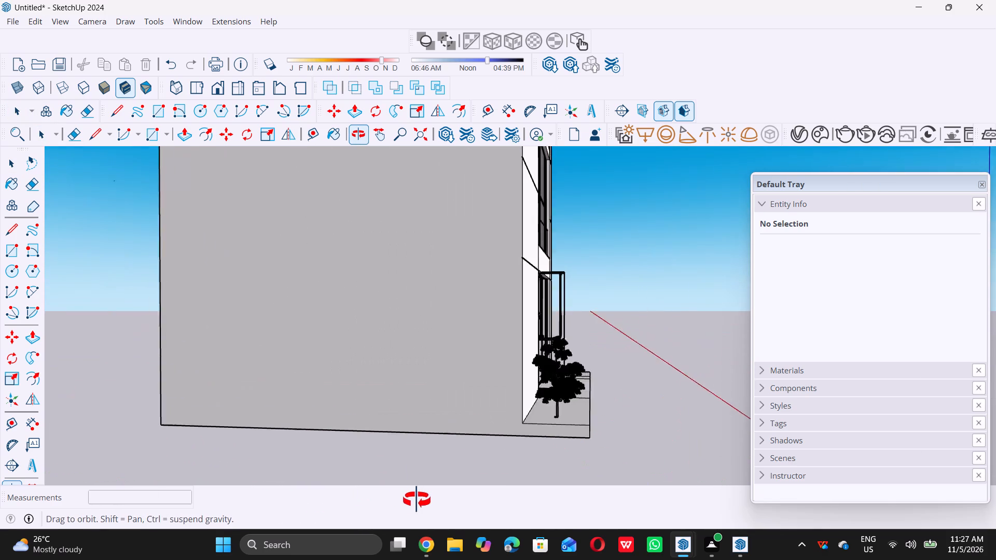
pyautogui.moveTo(417, 500); pyautogui.dragTo(310, 494, button='middle')
pyautogui.middleClick(310, 494)
pyautogui.scroll(7, 379, 383)
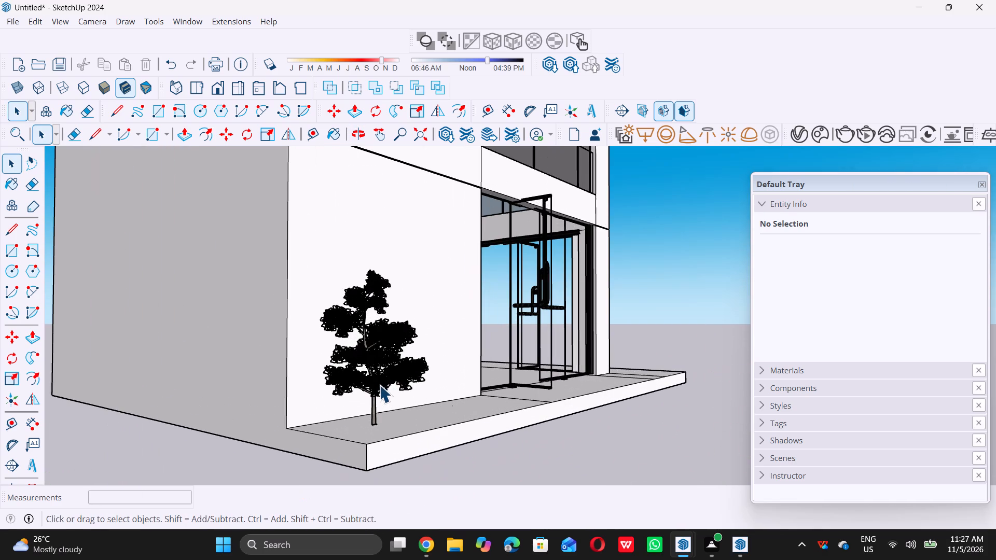
pyautogui.click(379, 385)
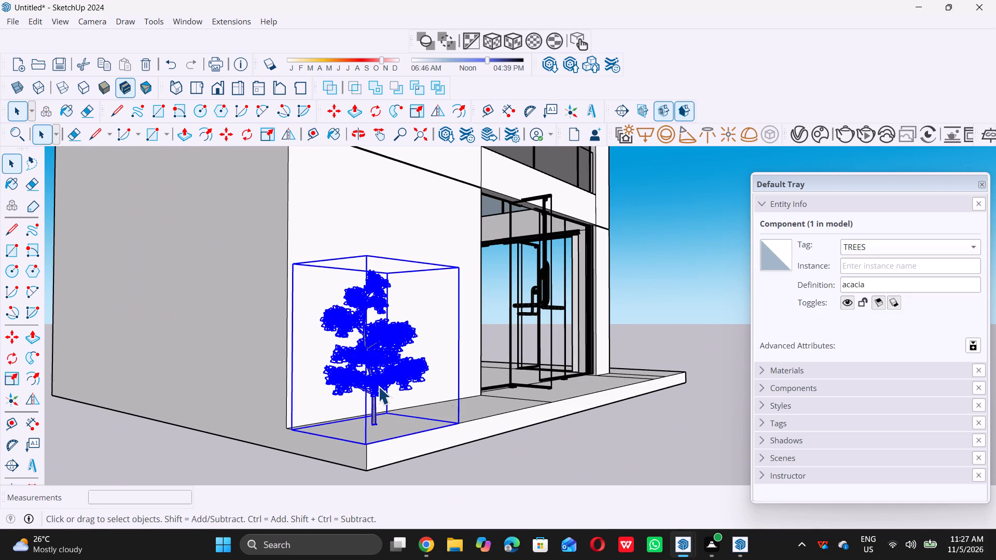
pyautogui.press('s')
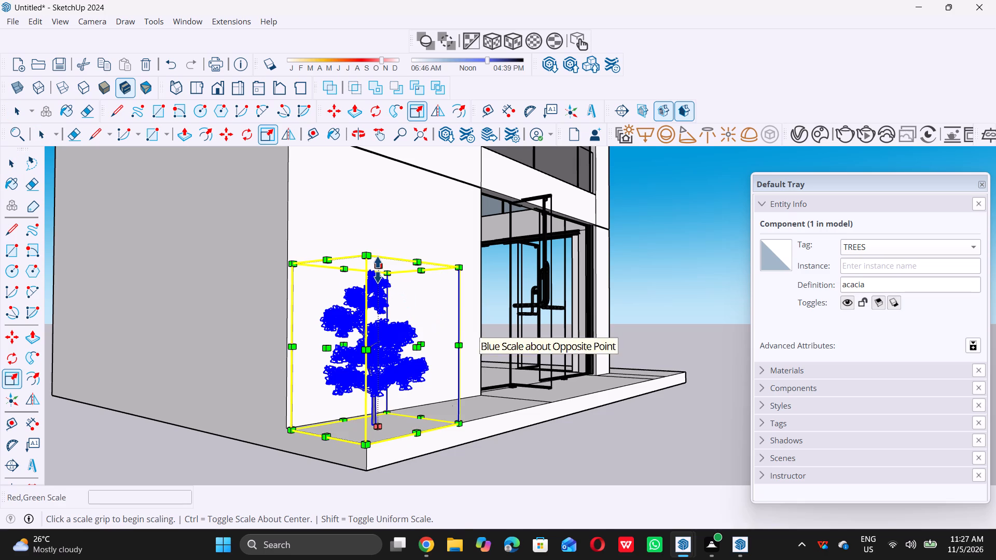
pyautogui.click(378, 270)
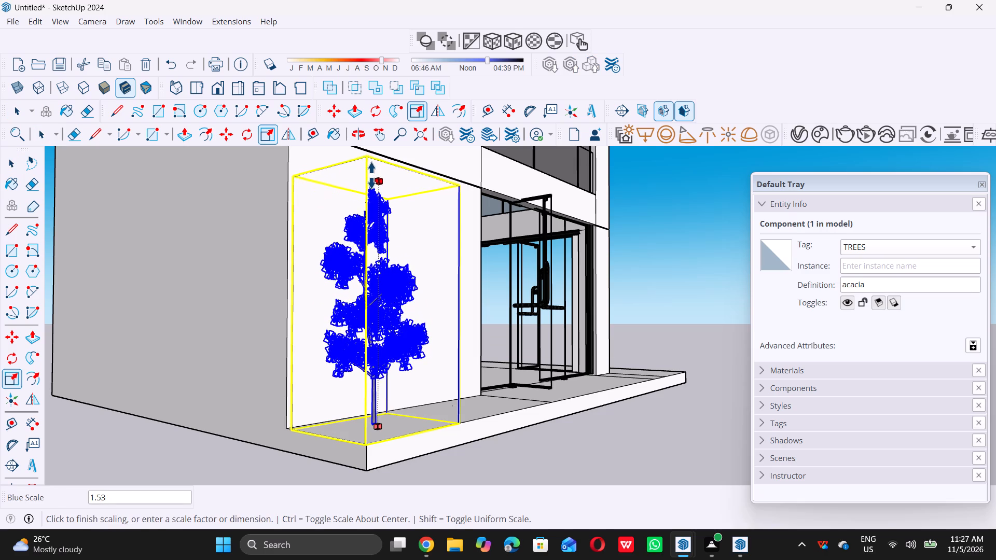
pyautogui.doubleClick(371, 162)
# Stretch the acacia tree along the red axis towards the entrance doors to widen it.
pyautogui.moveTo(471, 312); pyautogui.dragTo(399, 325, button='middle')
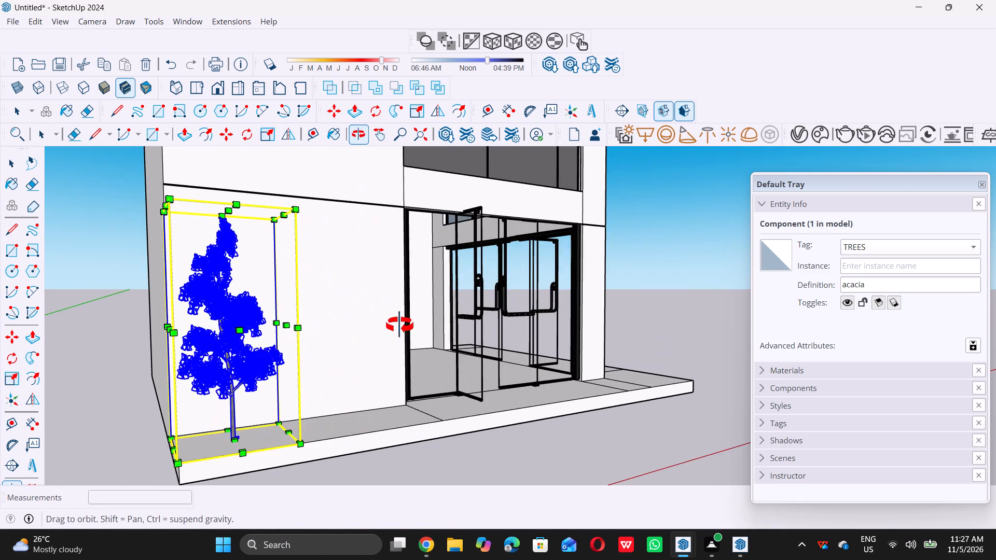
pyautogui.moveTo(399, 325); pyautogui.dragTo(163, 346, button='middle')
pyautogui.doubleClick(260, 309)
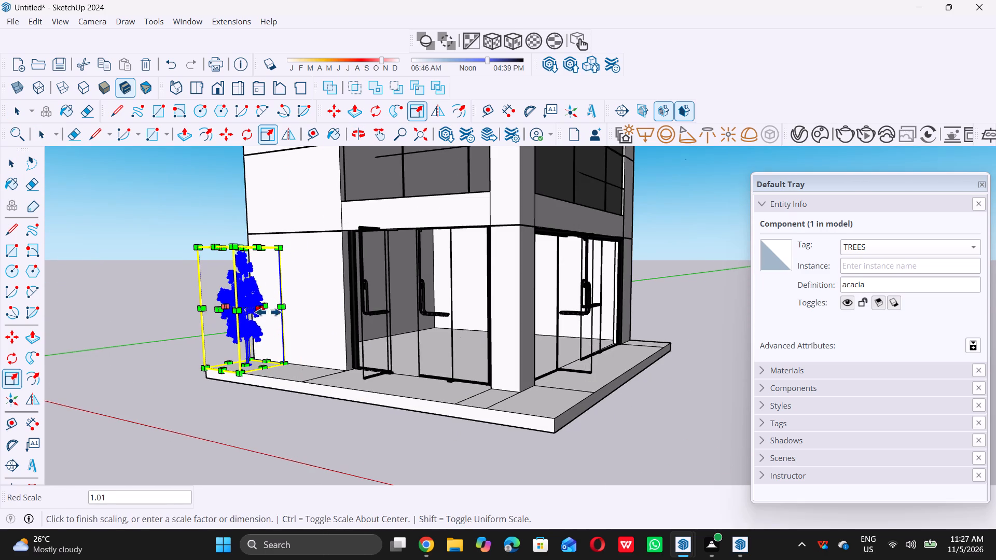
pyautogui.tripleClick(285, 316)
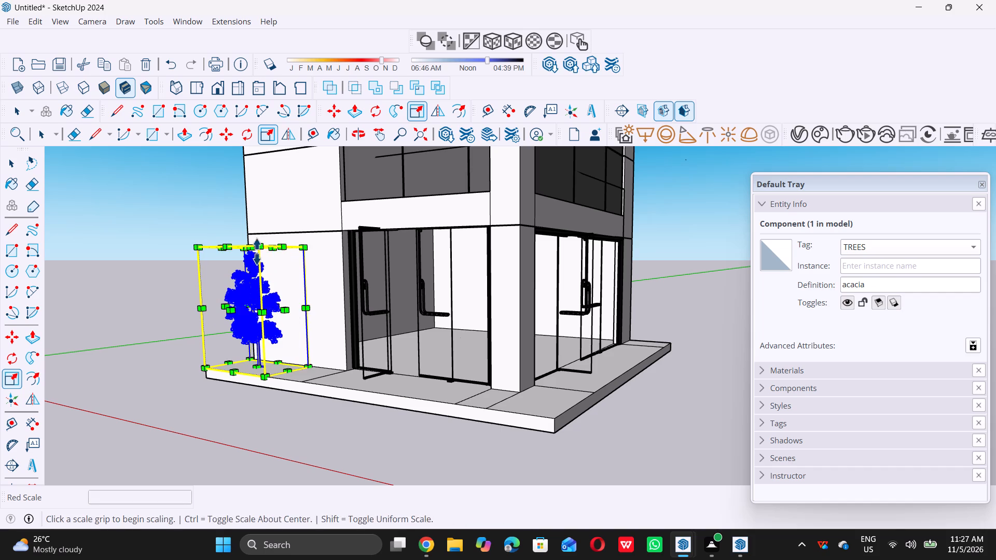
# Scale the acacia tree along the blue axis to about 1.1 times its height and clear the selection.
pyautogui.scroll(5, 257, 251)
pyautogui.click(245, 248)
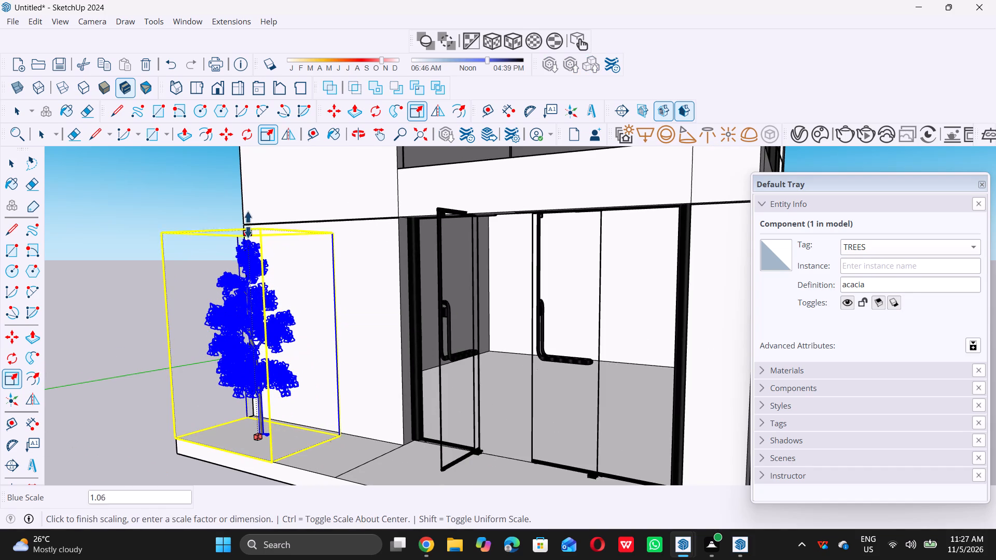
pyautogui.doubleClick(248, 220)
pyautogui.press('space')
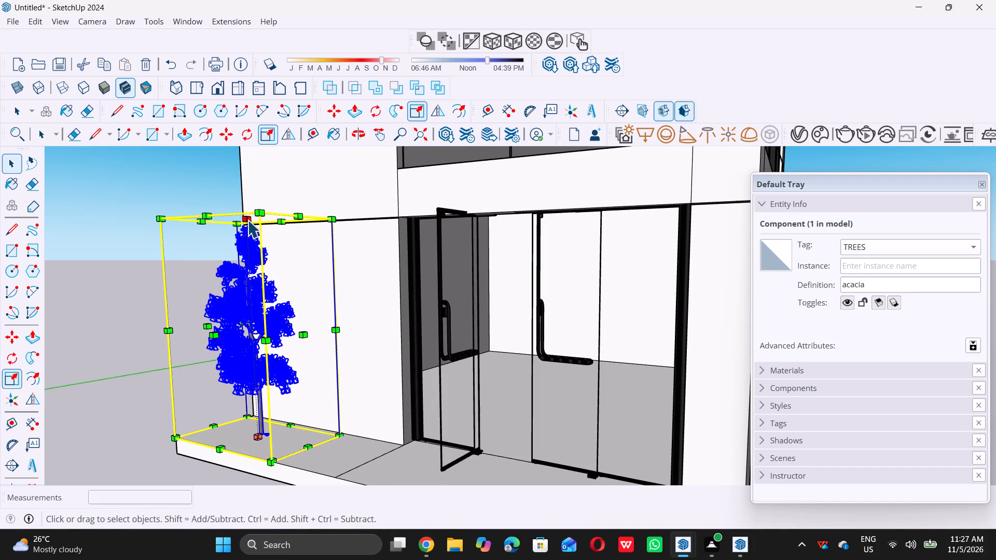
pyautogui.doubleClick(76, 375)
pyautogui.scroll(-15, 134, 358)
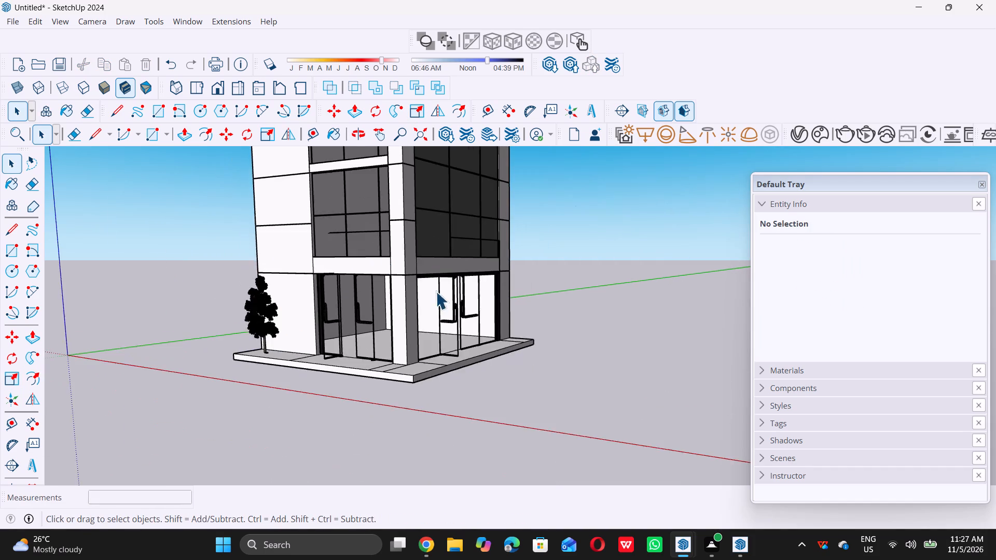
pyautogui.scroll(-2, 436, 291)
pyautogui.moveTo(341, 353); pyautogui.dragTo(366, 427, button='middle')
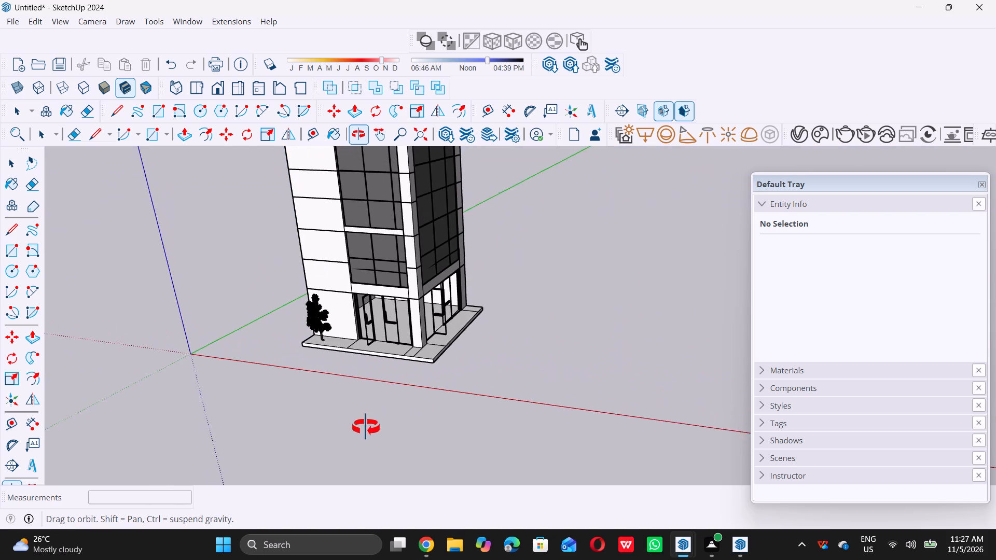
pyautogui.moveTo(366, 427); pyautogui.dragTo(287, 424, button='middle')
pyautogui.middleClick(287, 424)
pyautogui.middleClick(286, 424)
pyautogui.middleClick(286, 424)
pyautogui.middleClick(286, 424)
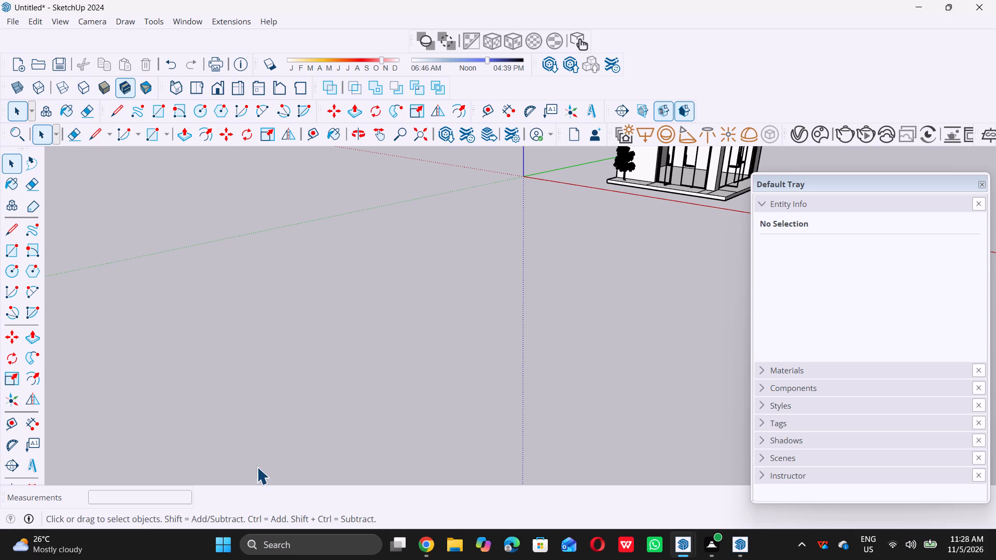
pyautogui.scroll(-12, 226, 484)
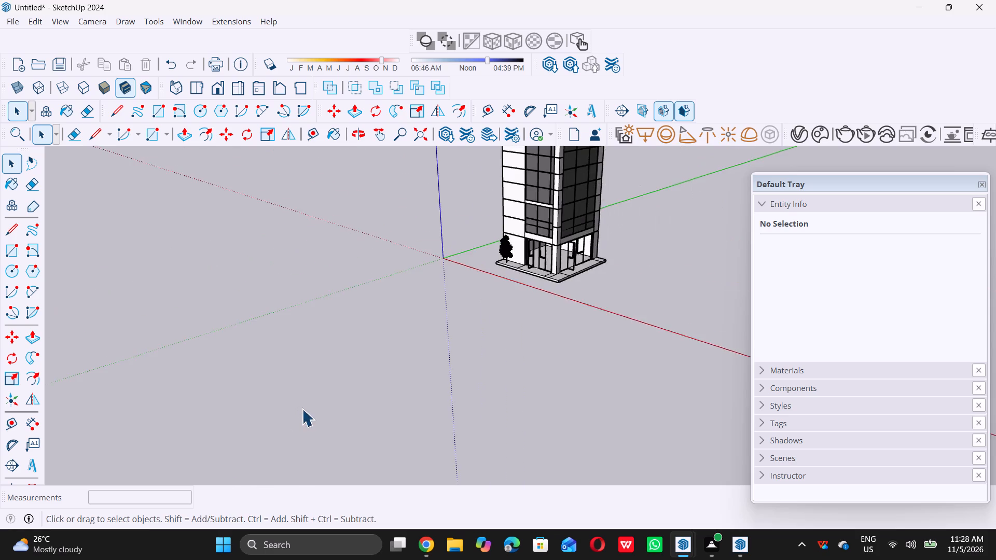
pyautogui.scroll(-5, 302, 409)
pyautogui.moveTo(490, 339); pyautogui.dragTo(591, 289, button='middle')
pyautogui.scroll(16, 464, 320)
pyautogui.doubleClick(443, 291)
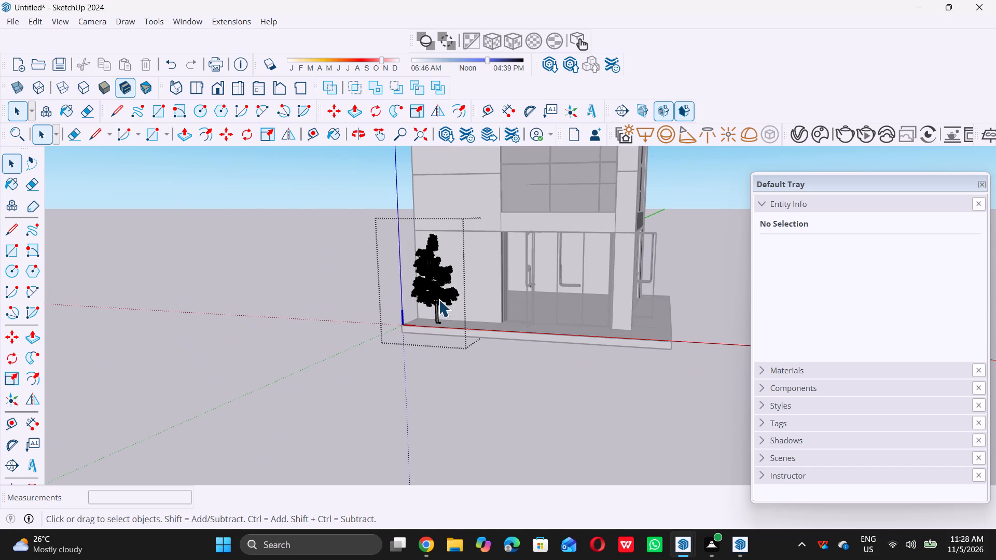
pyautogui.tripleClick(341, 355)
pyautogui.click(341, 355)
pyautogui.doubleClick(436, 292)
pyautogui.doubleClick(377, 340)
# Copy the acacia tree about 22' 6" along the platform's front edge to the building's corner between the two glazed entrances, and clear the selection.
pyautogui.click(446, 293)
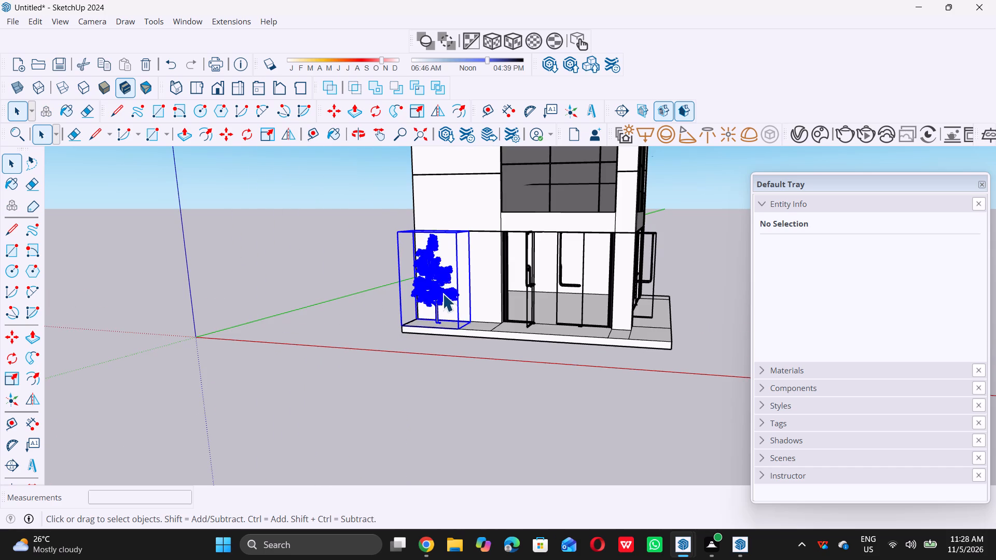
pyautogui.scroll(11, 438, 310)
pyautogui.scroll(6, 382, 348)
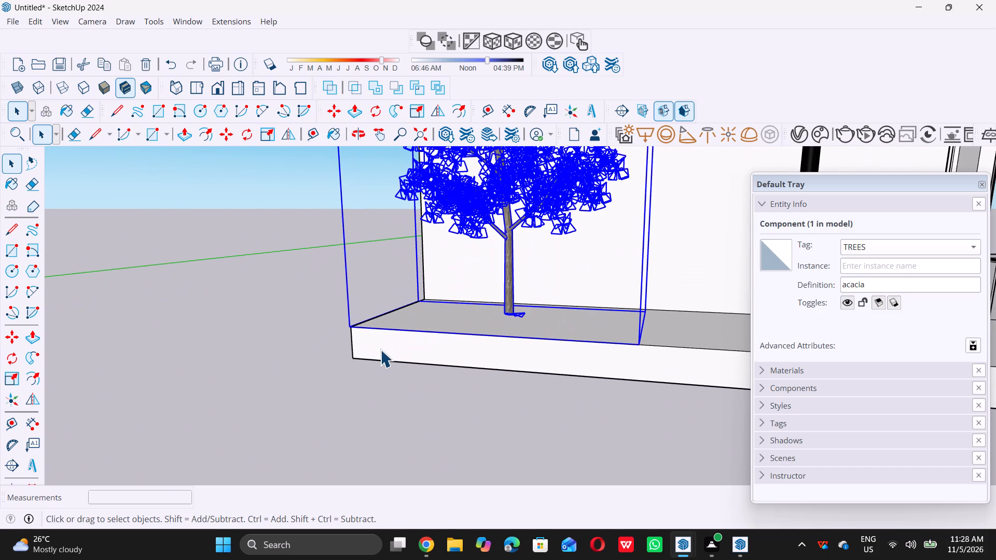
pyautogui.press('m')
pyautogui.tripleClick(347, 327)
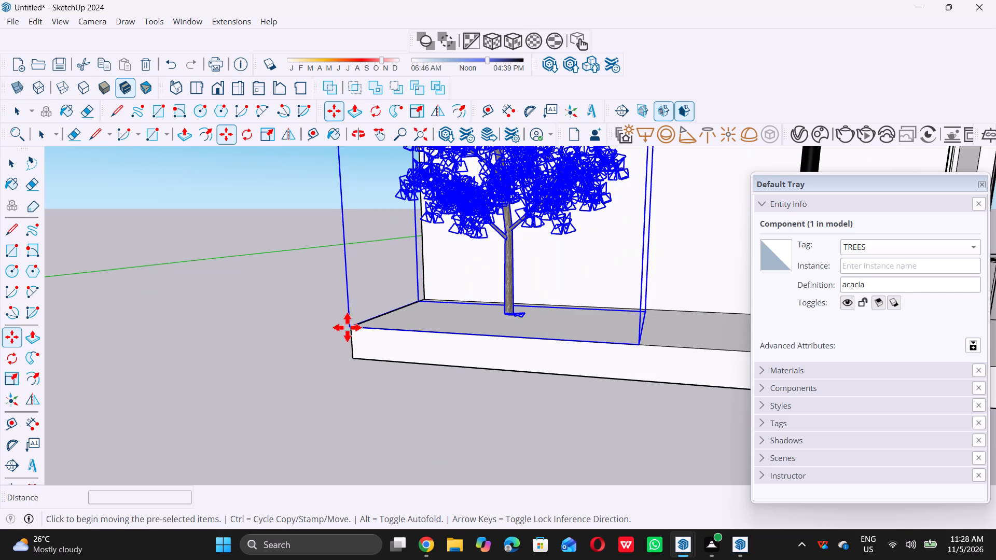
pyautogui.scroll(-20, 347, 327)
pyautogui.scroll(-3, 347, 327)
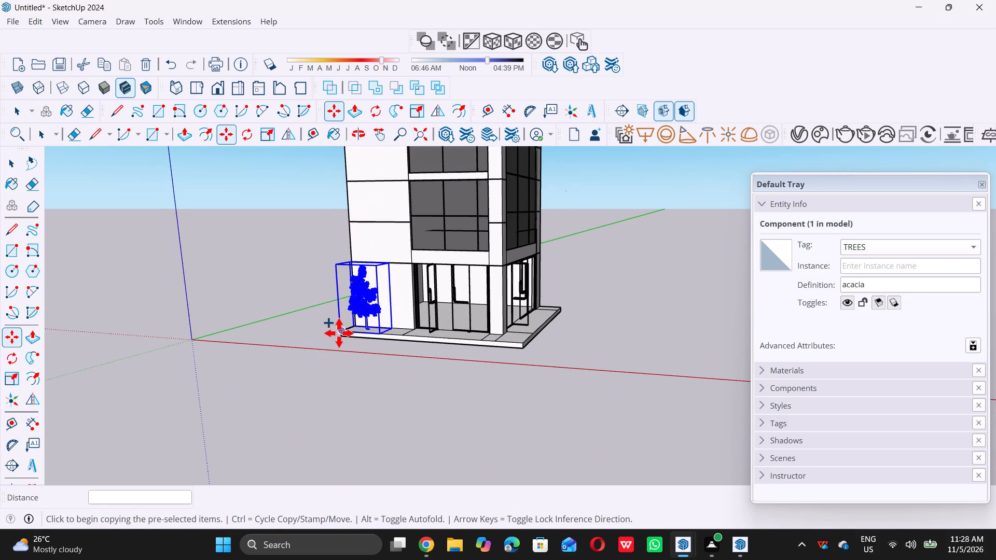
pyautogui.click(339, 332)
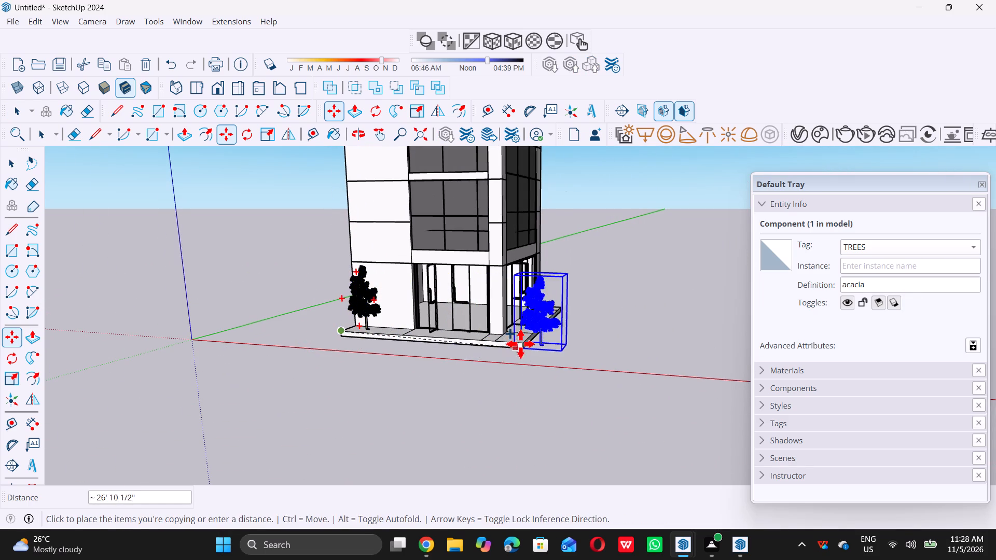
pyautogui.scroll(7, 521, 343)
pyautogui.scroll(4, 471, 348)
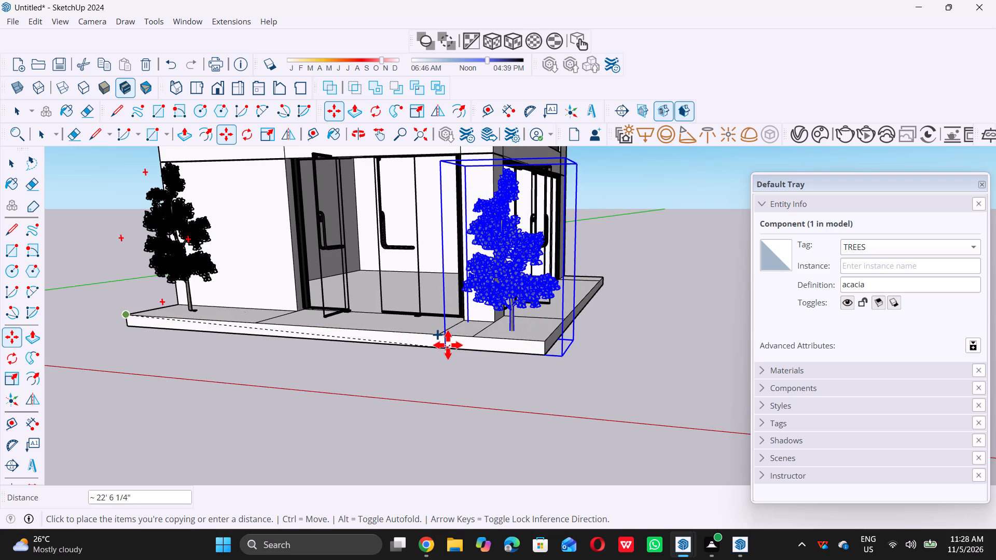
pyautogui.tripleClick(447, 335)
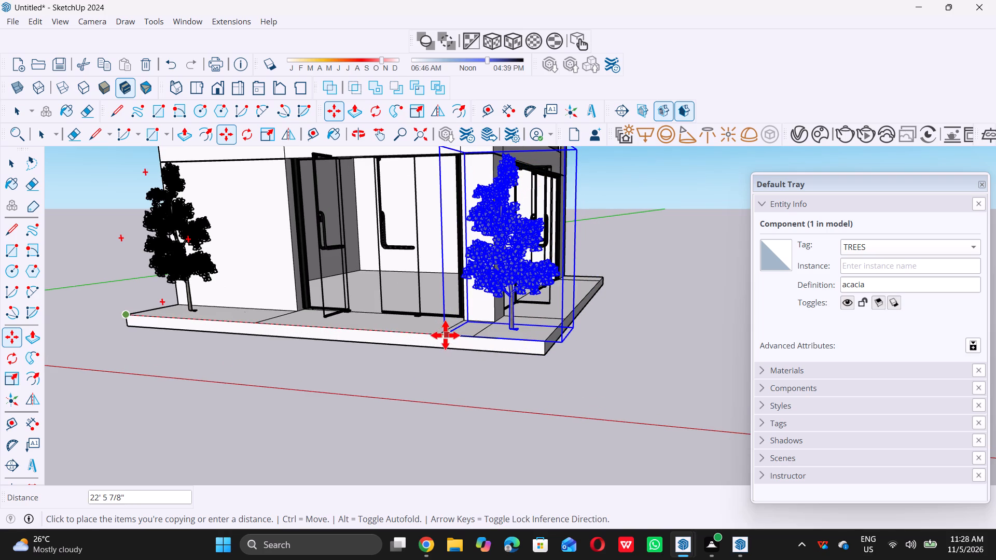
pyautogui.press('space')
pyautogui.click(613, 377)
pyautogui.doubleClick(613, 374)
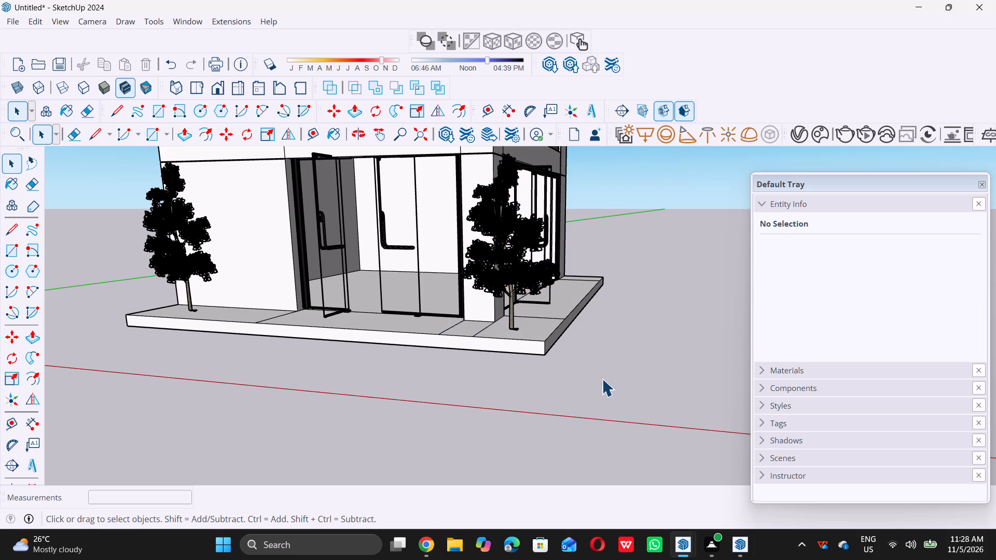
# Copy the corner acacia tree about 24' 4" along the shaded side of the platform to its far corner, and clear the selection.
pyautogui.scroll(-6, 601, 381)
pyautogui.moveTo(620, 356); pyautogui.dragTo(213, 400, button='middle')
pyautogui.middleClick(213, 401)
pyautogui.scroll(-8, 228, 404)
pyautogui.moveTo(301, 421); pyautogui.dragTo(397, 387, button='middle')
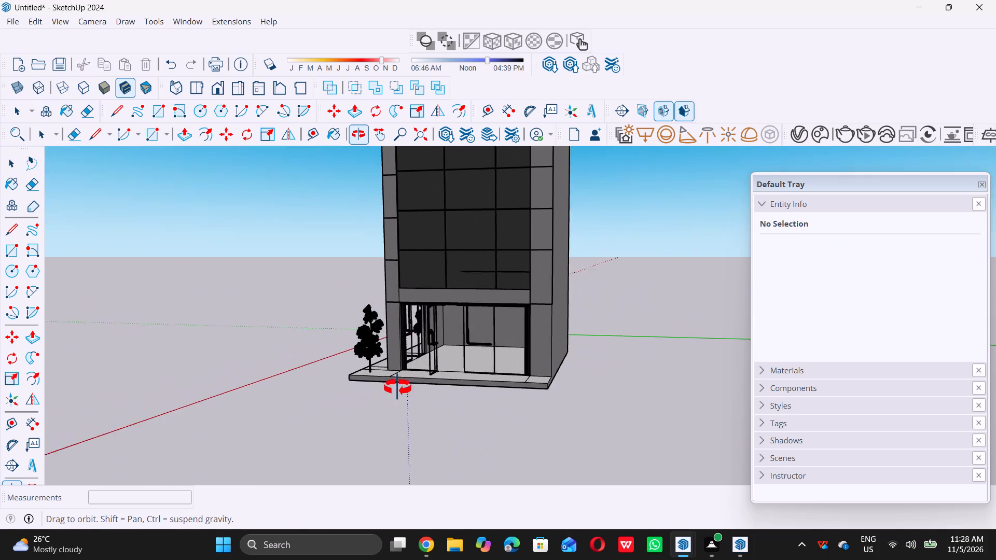
pyautogui.moveTo(397, 387); pyautogui.dragTo(402, 389, button='middle')
pyautogui.scroll(10, 368, 356)
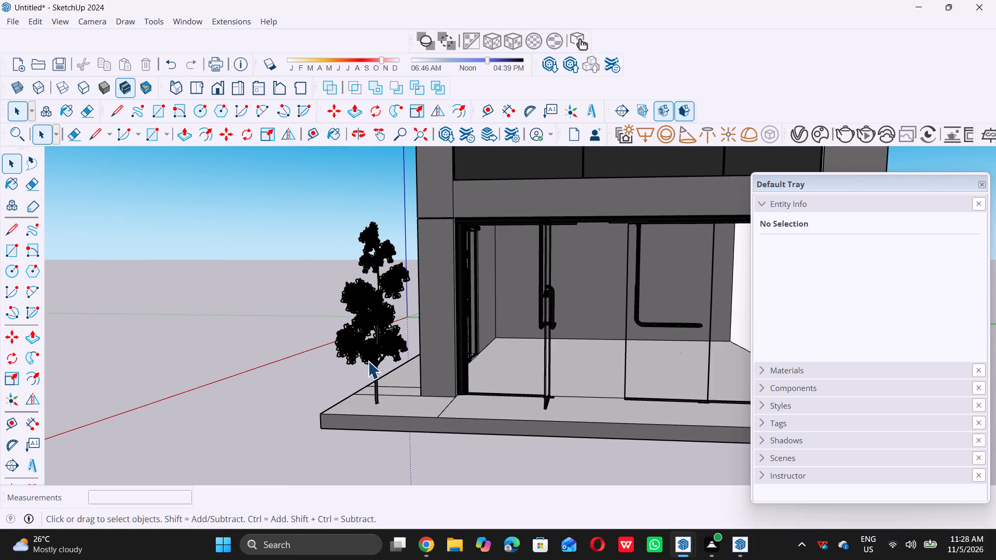
pyautogui.click(368, 361)
pyautogui.press('m')
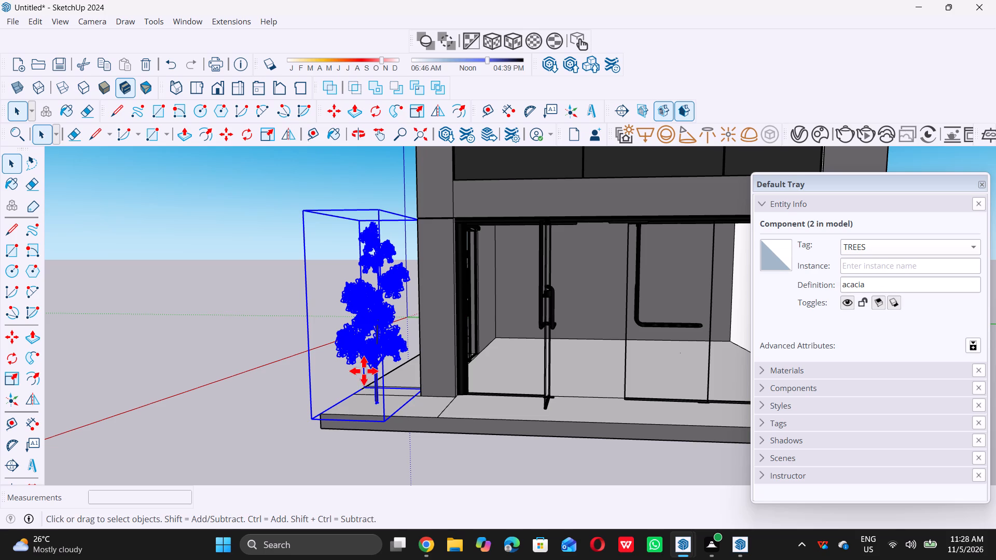
pyautogui.click(382, 423)
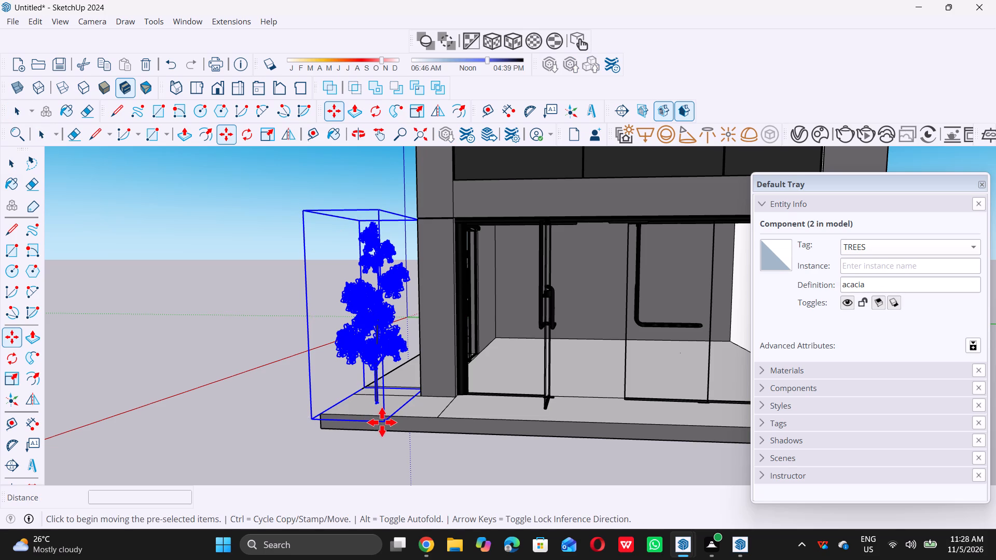
pyautogui.scroll(-13, 379, 420)
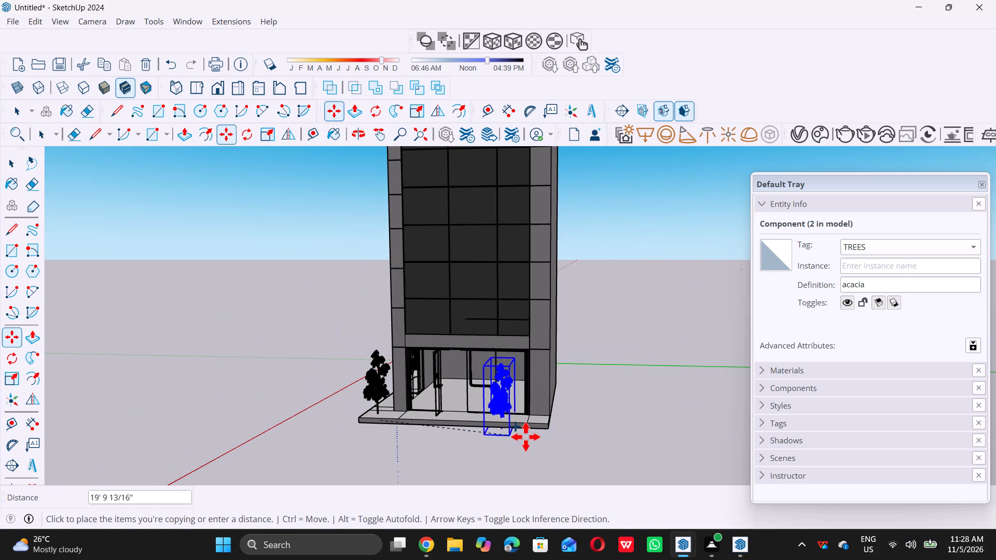
pyautogui.scroll(14, 539, 428)
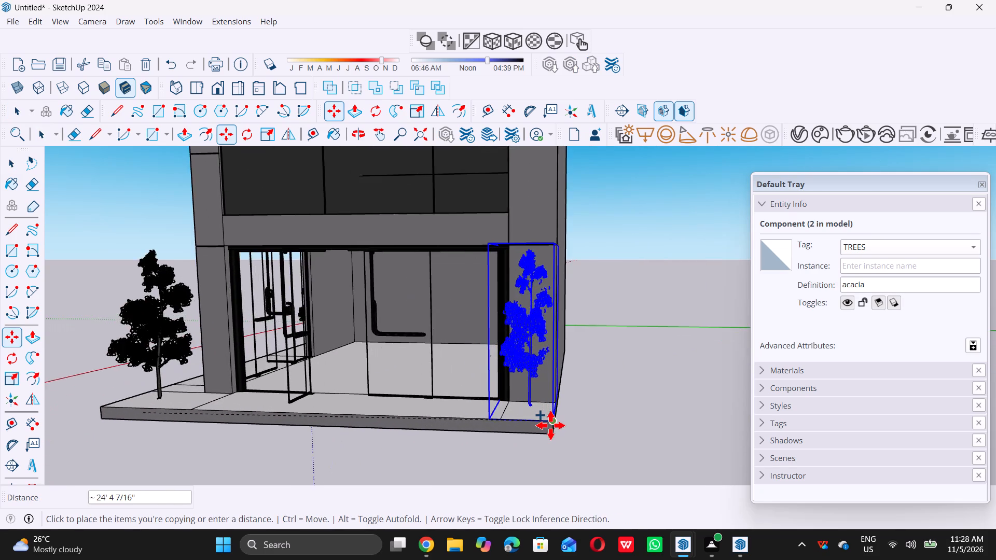
pyautogui.scroll(1, 550, 425)
pyautogui.click(552, 426)
pyautogui.press('space')
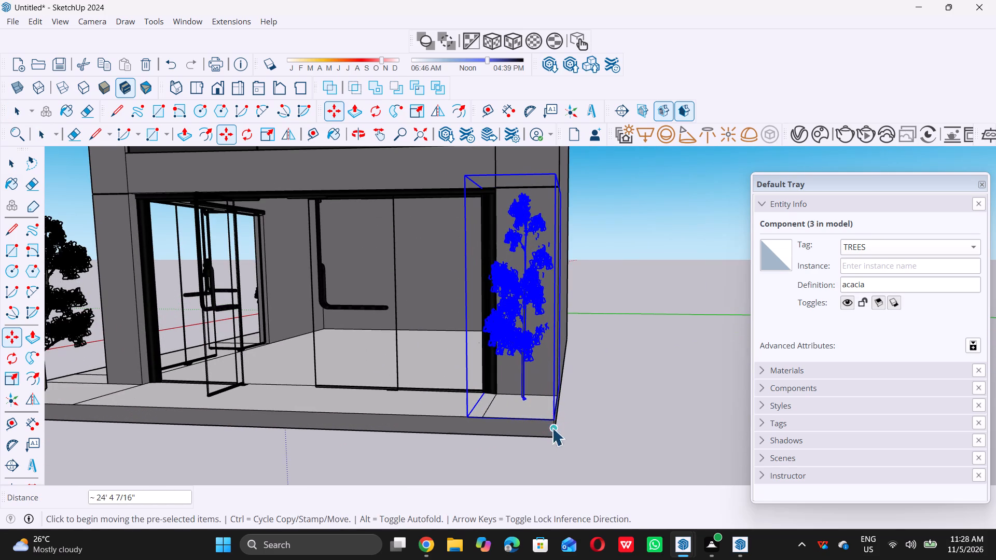
pyautogui.tripleClick(604, 405)
# Push/Pull the platform's shaded side face outward along the red axis by about 9' 4".
pyautogui.scroll(-11, 503, 396)
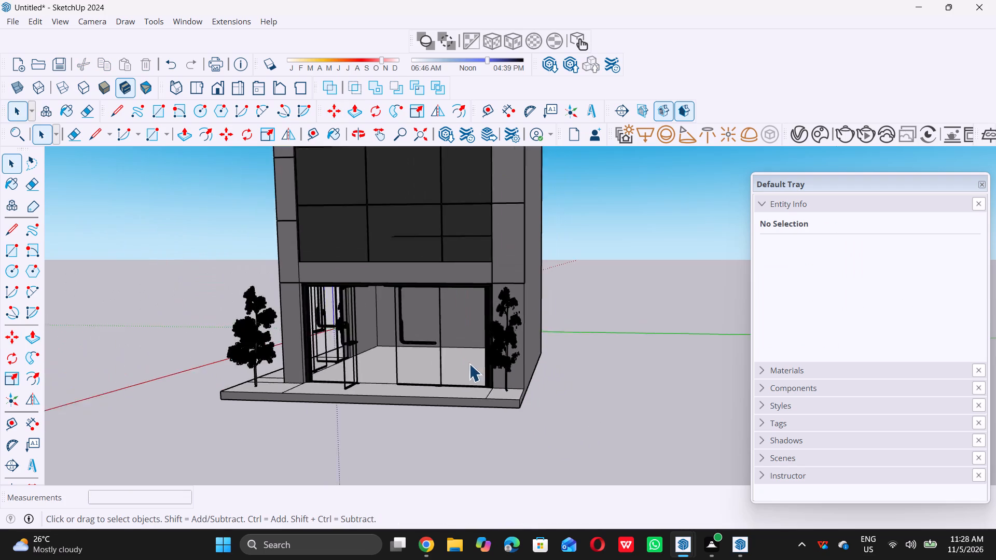
pyautogui.scroll(-5, 469, 363)
pyautogui.moveTo(352, 375); pyautogui.dragTo(585, 411, button='middle')
pyautogui.scroll(-1, 489, 397)
pyautogui.scroll(-8, 576, 404)
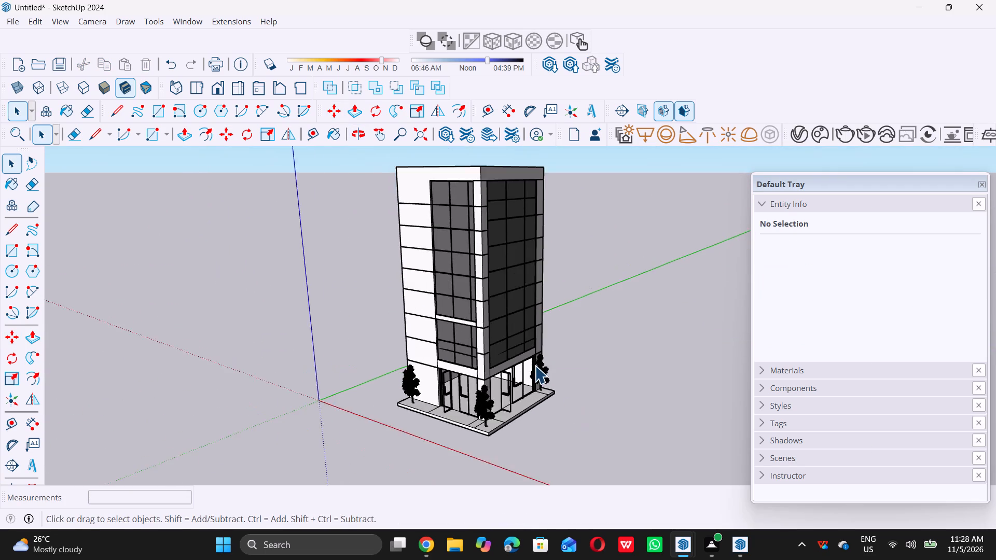
pyautogui.scroll(-2, 535, 366)
pyautogui.moveTo(555, 415); pyautogui.dragTo(508, 383, button='middle')
pyautogui.scroll(13, 502, 405)
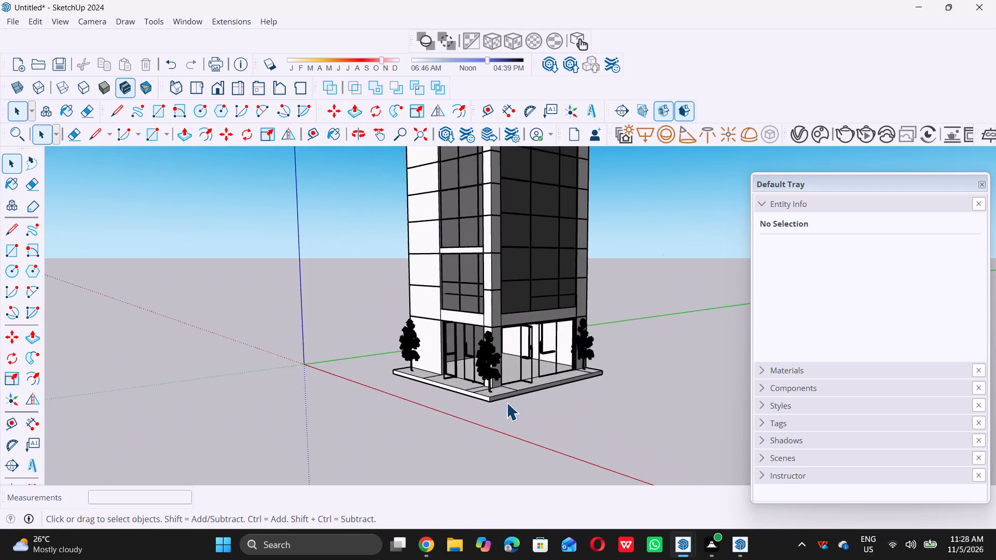
pyautogui.scroll(13, 506, 402)
pyautogui.scroll(8, 504, 394)
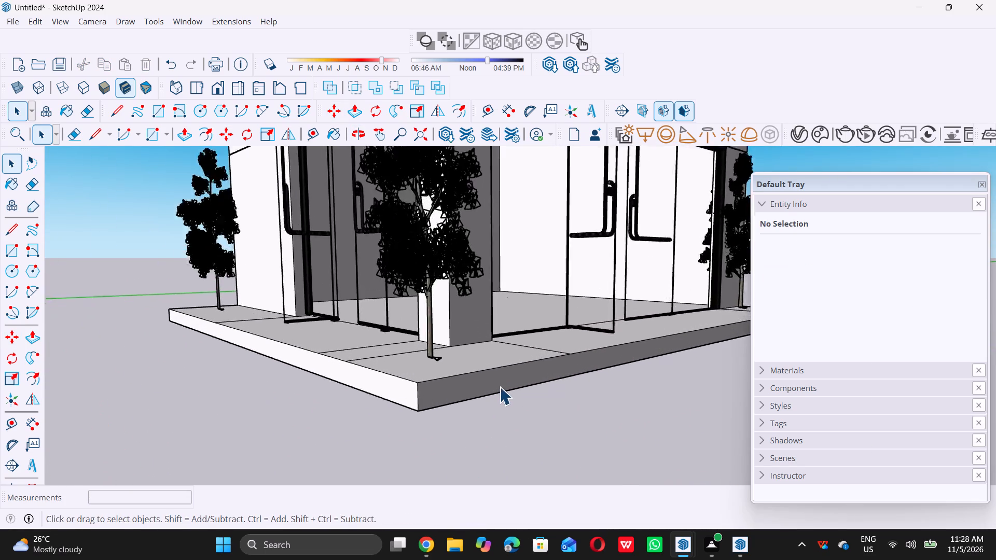
pyautogui.scroll(5, 500, 387)
pyautogui.click(500, 386)
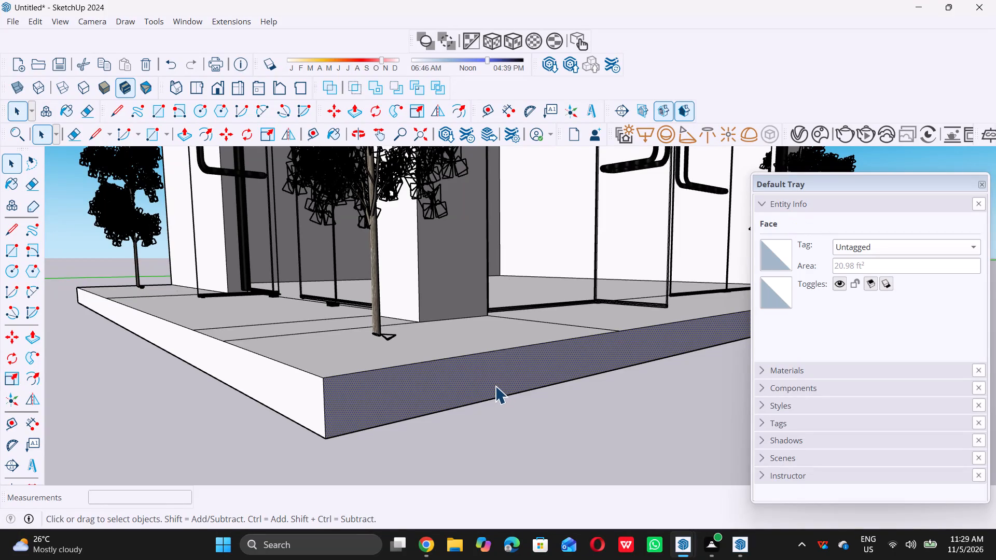
pyautogui.press('p')
pyautogui.click(495, 385)
pyautogui.scroll(-9, 541, 420)
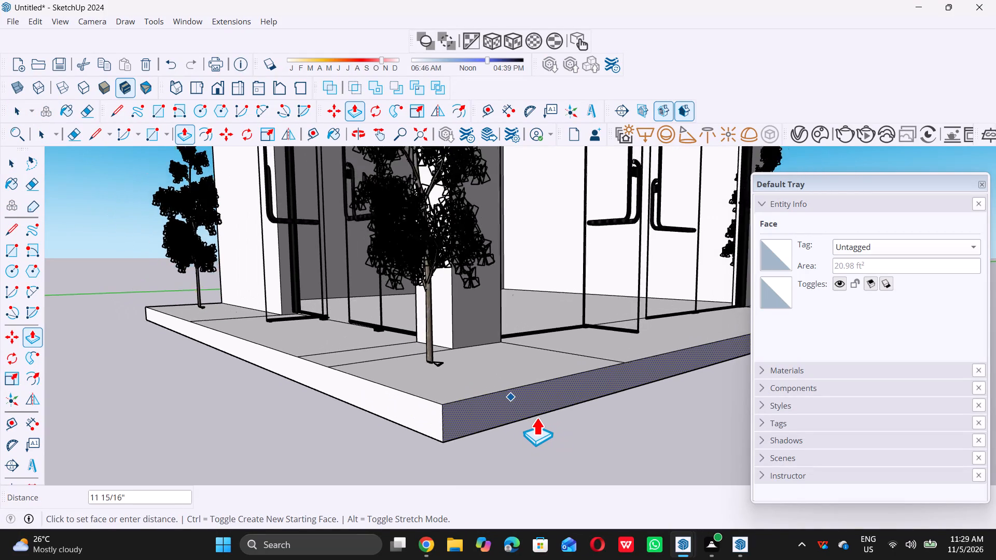
pyautogui.scroll(-20, 536, 417)
pyautogui.scroll(-5, 536, 417)
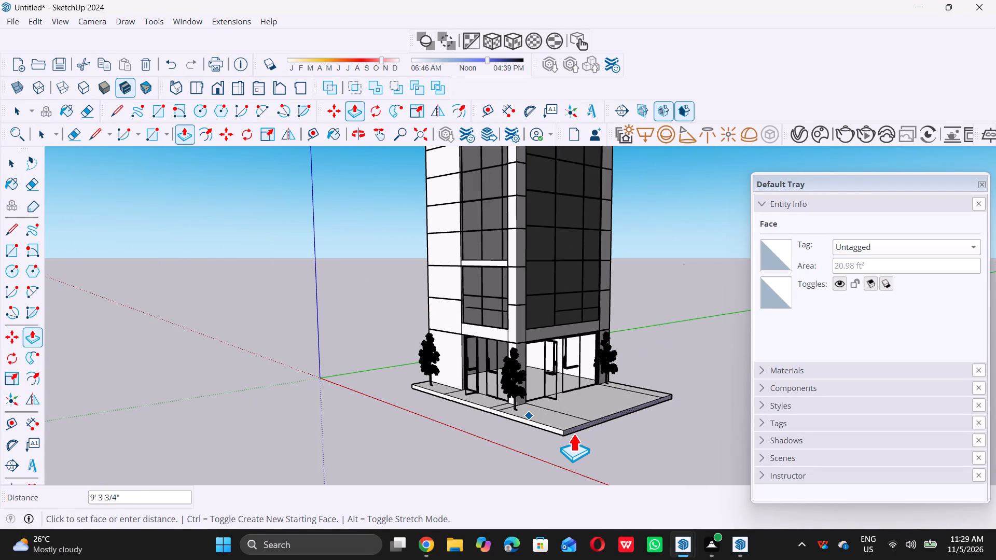
pyautogui.tripleClick(578, 444)
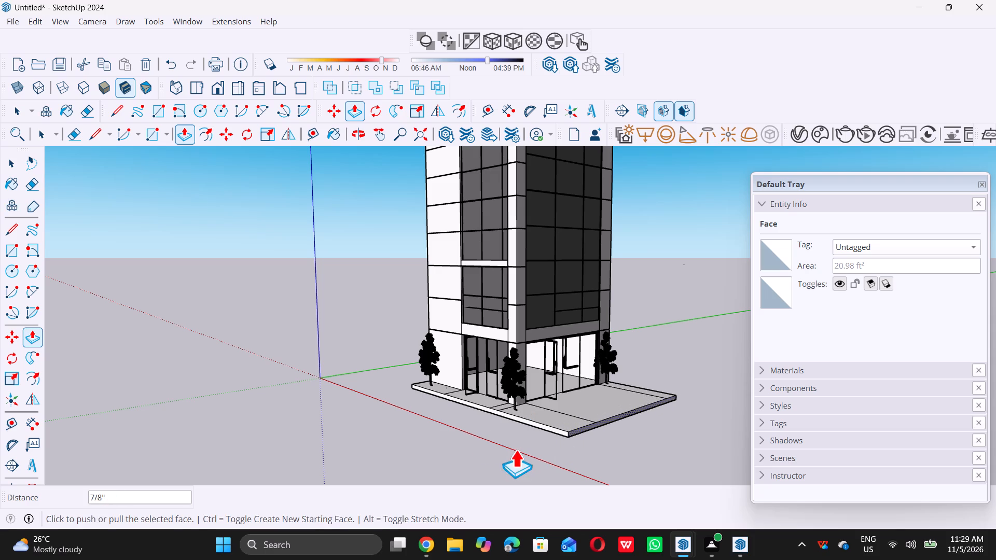
# Push/Pull the platform's long white front face outward by 7' 9 1/2" towards the red axis, and clear the selection.
pyautogui.scroll(20, 478, 418)
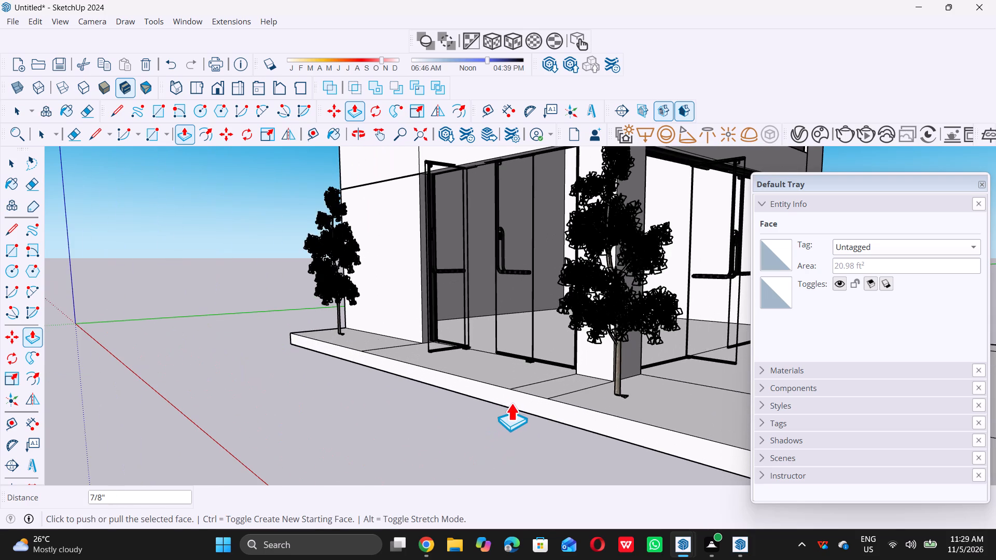
pyautogui.press('space')
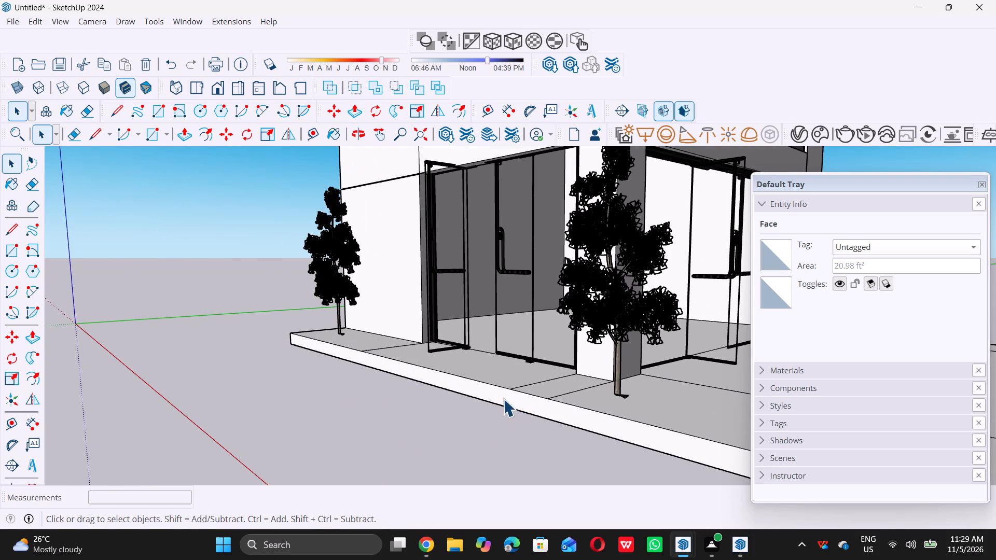
pyautogui.press('p')
pyautogui.doubleClick(533, 401)
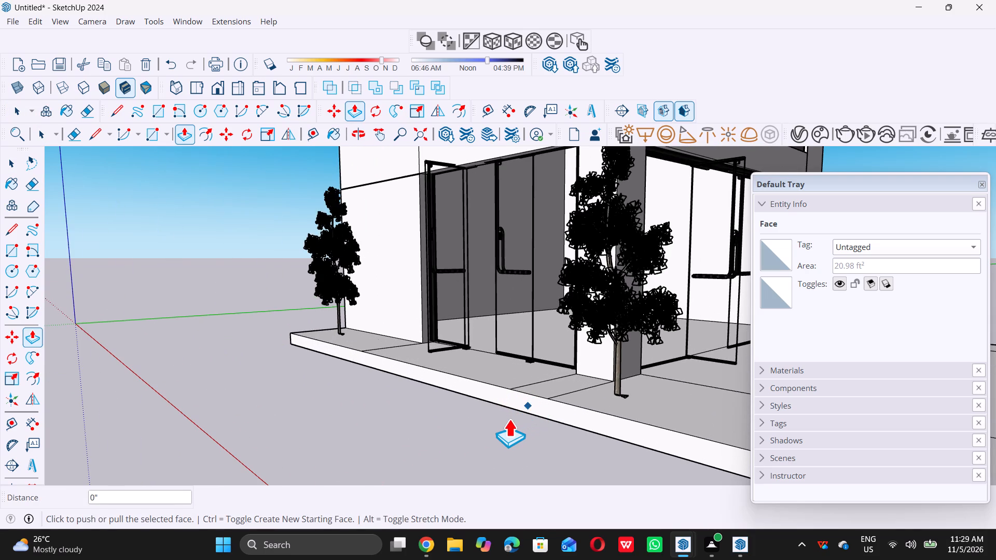
pyautogui.press('space')
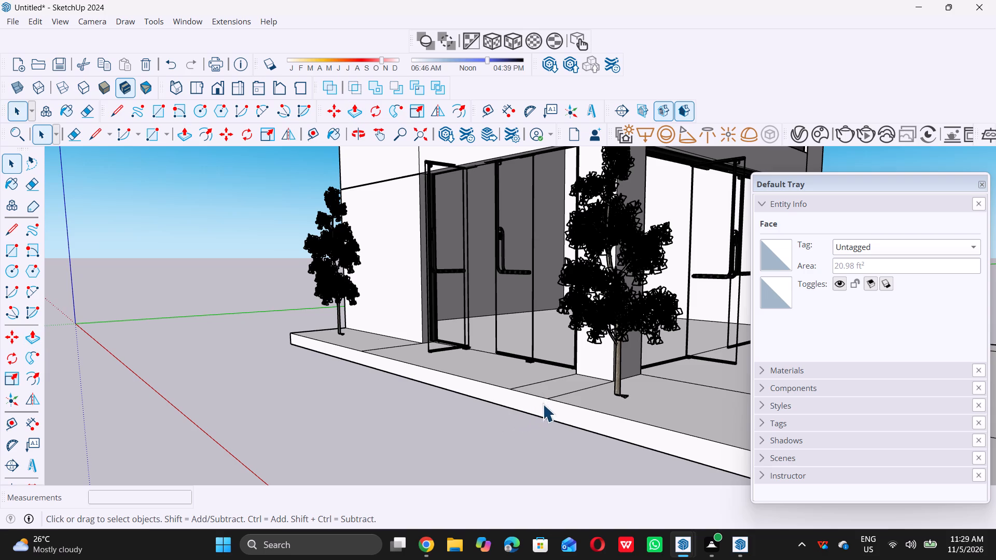
pyautogui.doubleClick(543, 406)
pyautogui.press('p')
pyautogui.tripleClick(538, 405)
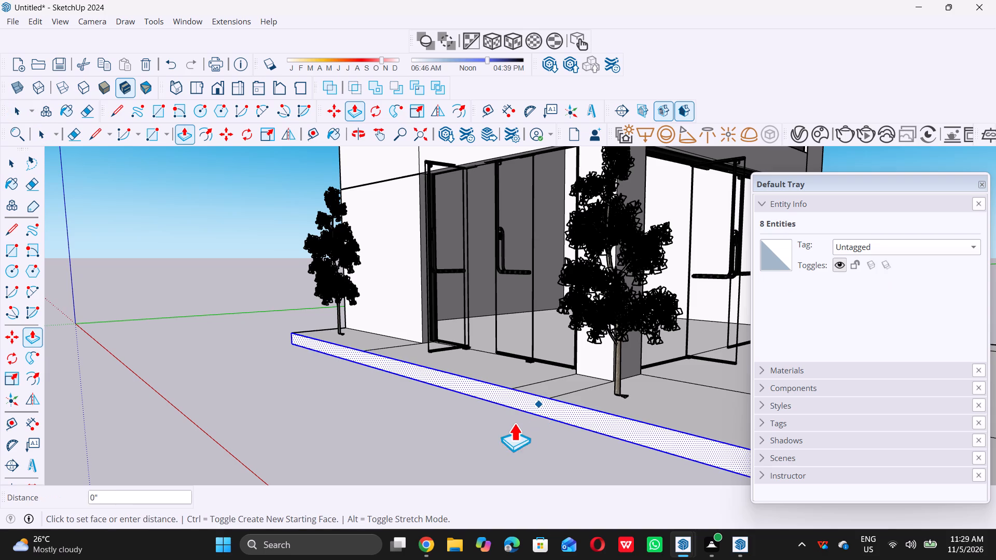
pyautogui.scroll(-18, 487, 433)
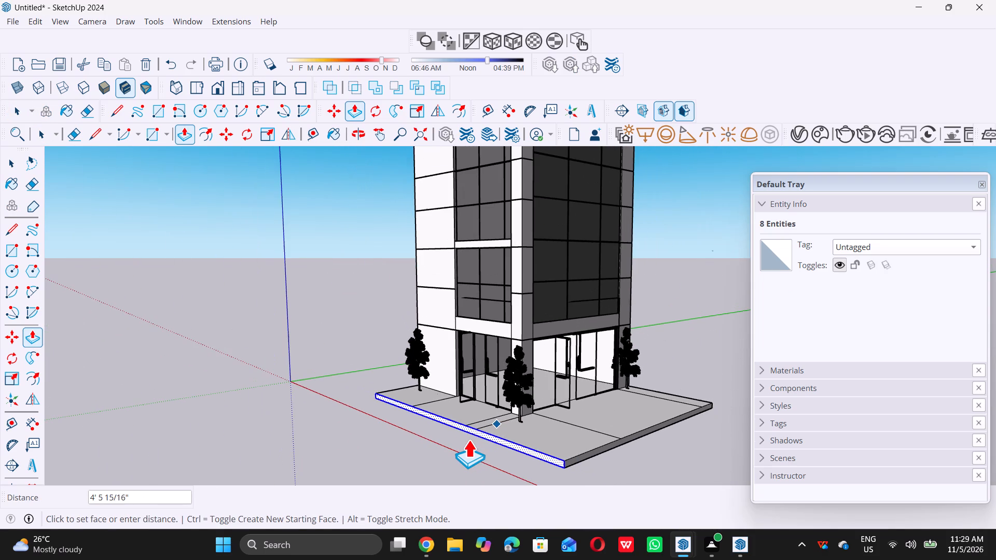
pyautogui.click(452, 460)
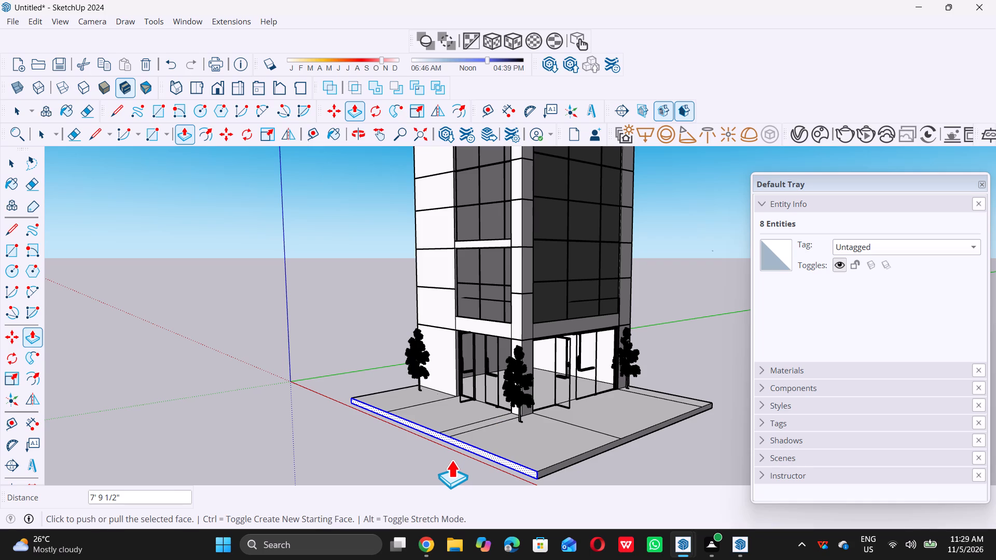
pyautogui.press('space')
pyautogui.tripleClick(352, 409)
# Open 3D Warehouse and search its models for "car" in place of the previous search term.
pyautogui.scroll(-12, 332, 408)
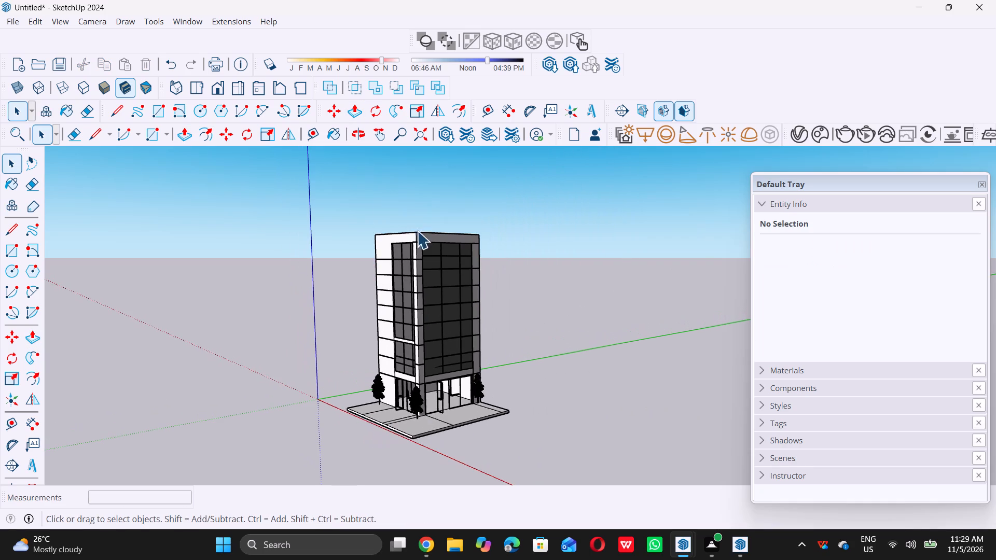
pyautogui.click(449, 134)
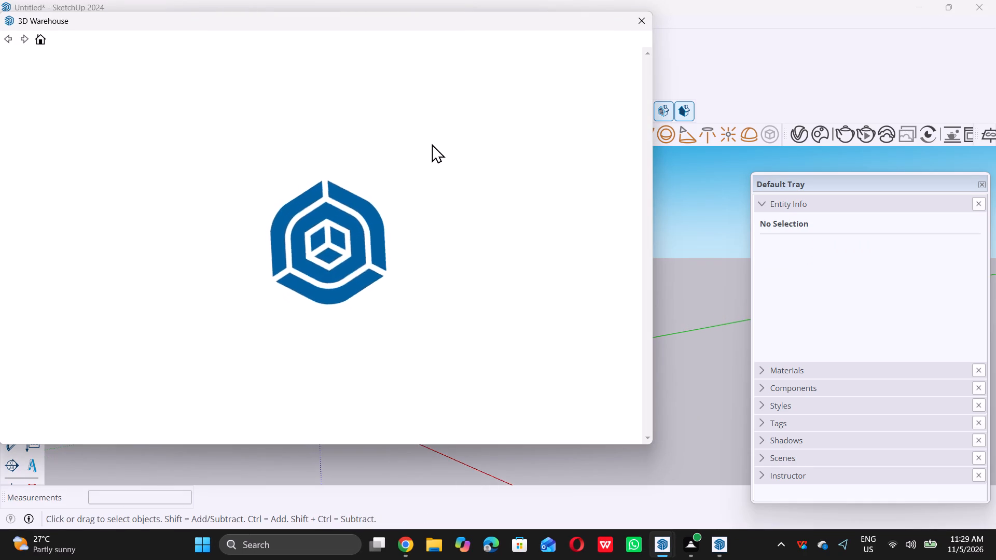
pyautogui.tripleClick(405, 65)
pyautogui.click(405, 65)
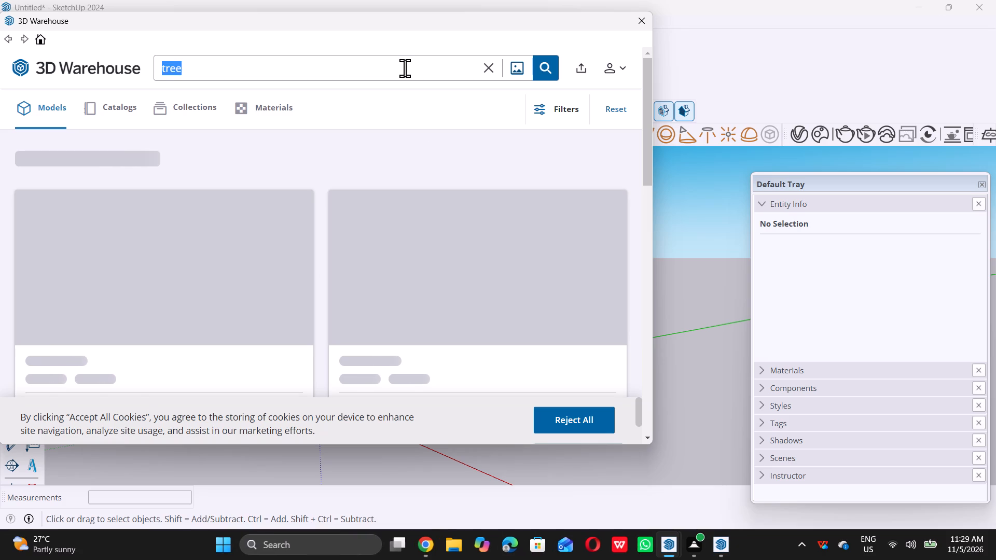
pyautogui.press('BackSpace')
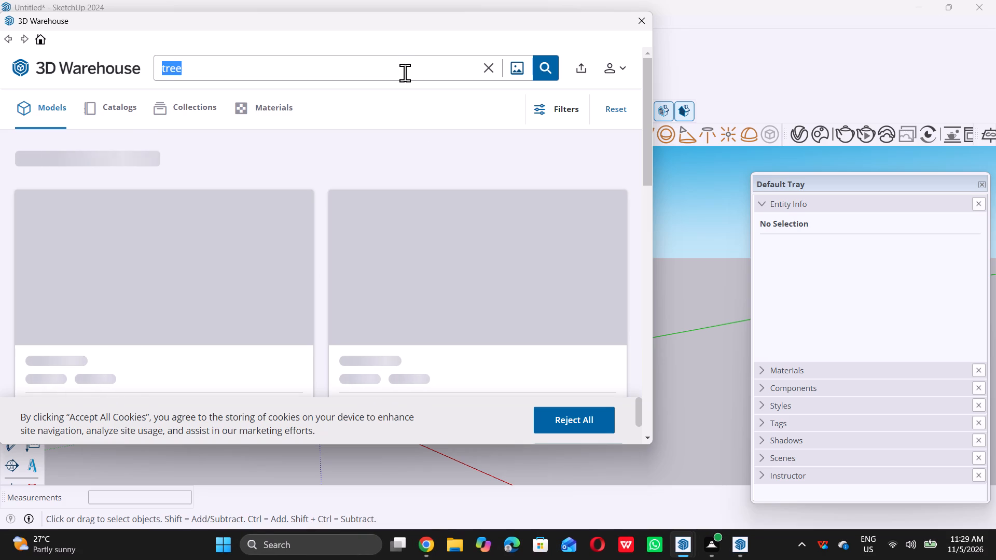
pyautogui.press('BackSpace')
pyautogui.press('BackSpace')
pyautogui.press('BackSpace')
pyautogui.press('BackSpace')
pyautogui.write('ca')
pyautogui.press('r')
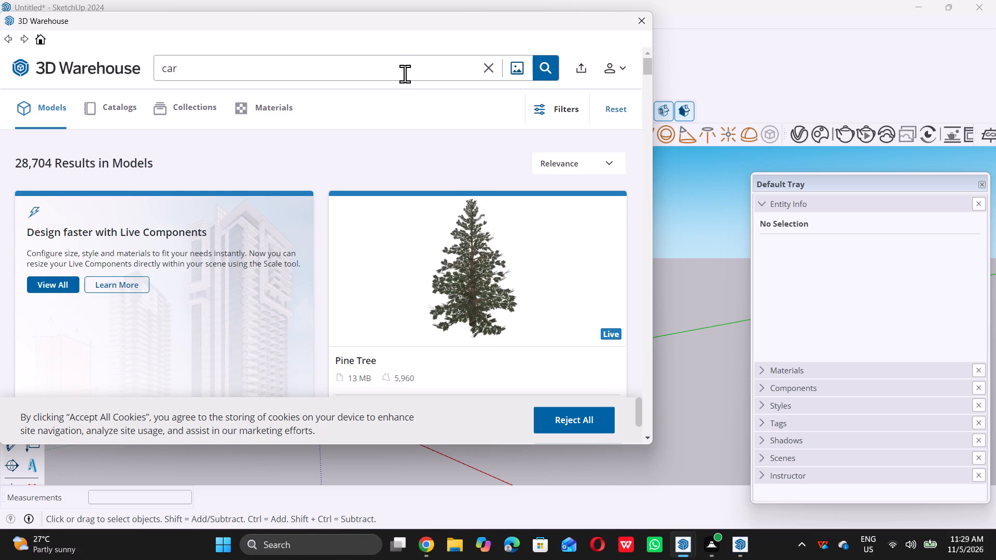
pyautogui.press('Return')
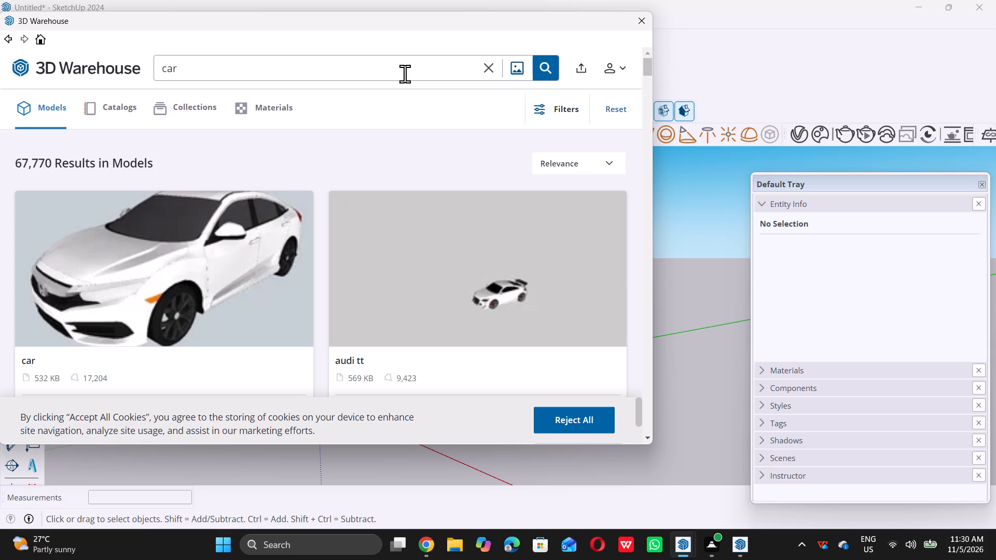
# Browse the car results and try to download the black BMW model named "Car", the 3 MB one with red seats.
pyautogui.scroll(-6, 341, 258)
pyautogui.scroll(3, 338, 262)
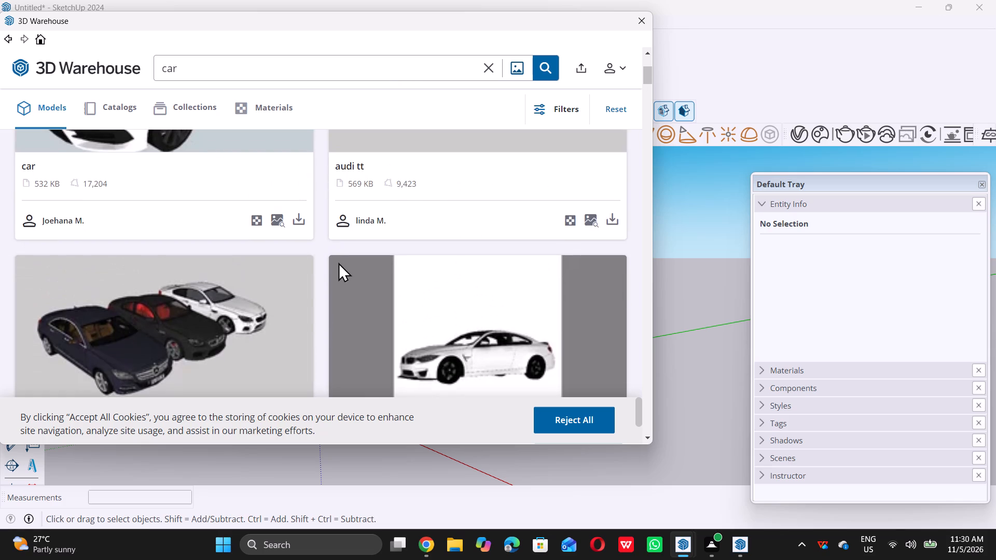
pyautogui.scroll(-10, 338, 262)
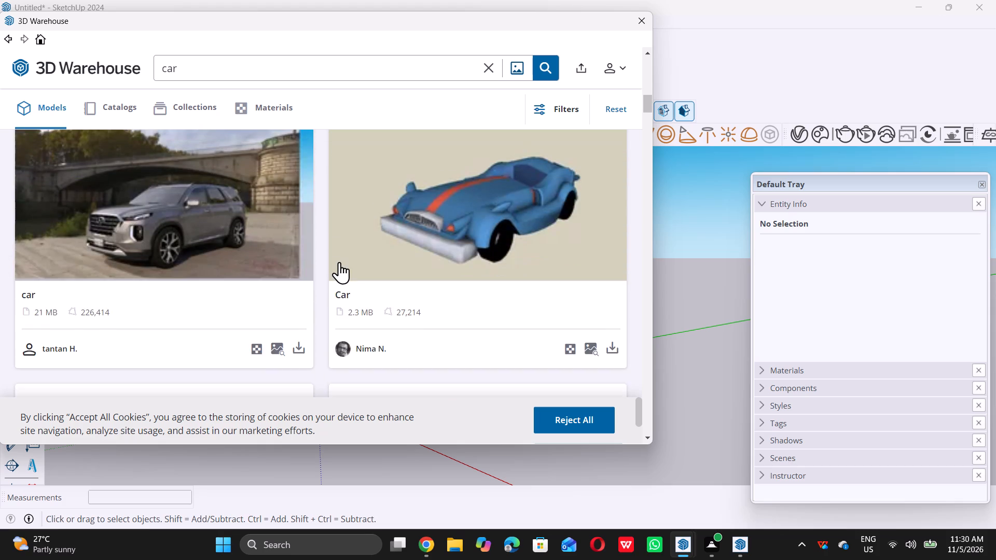
pyautogui.scroll(-8, 339, 262)
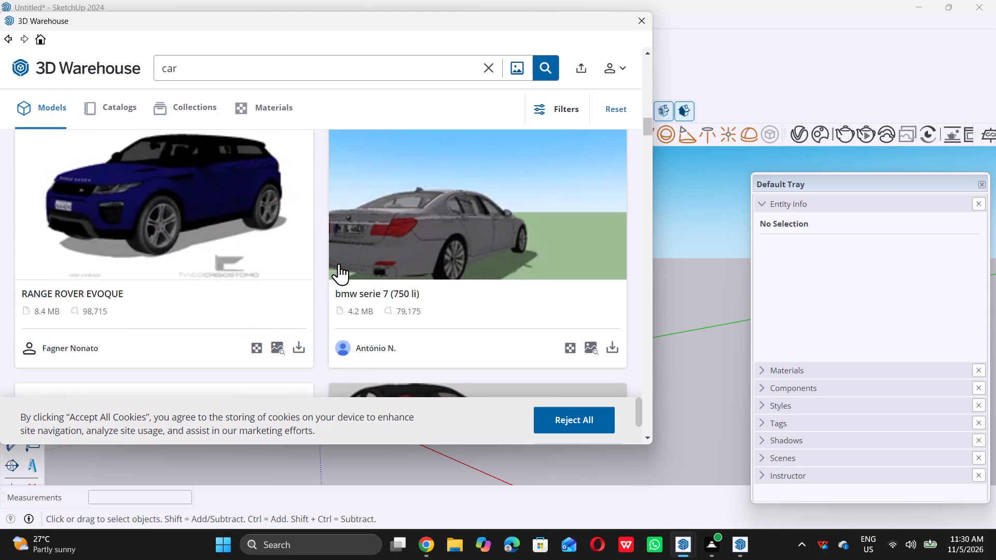
pyautogui.scroll(-4, 339, 264)
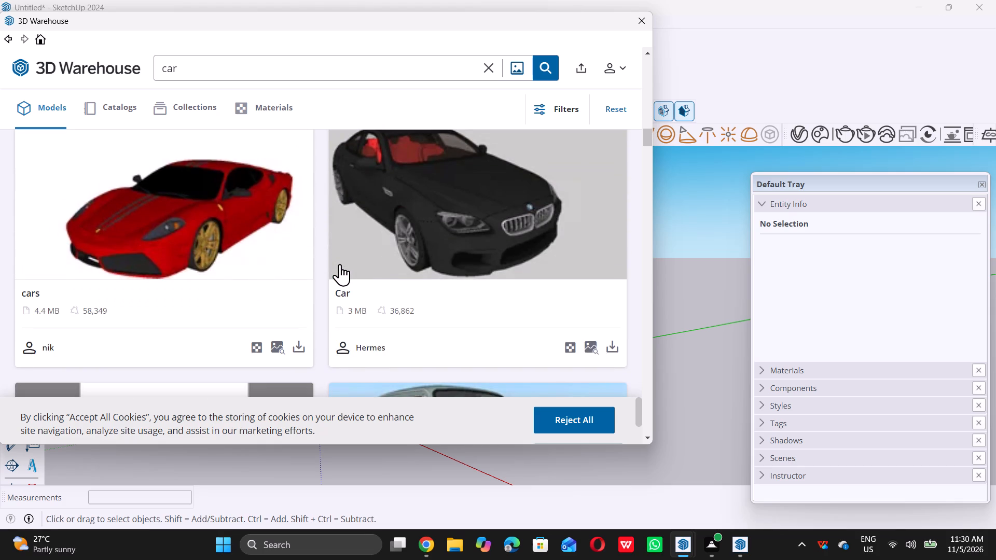
pyautogui.scroll(-1, 340, 264)
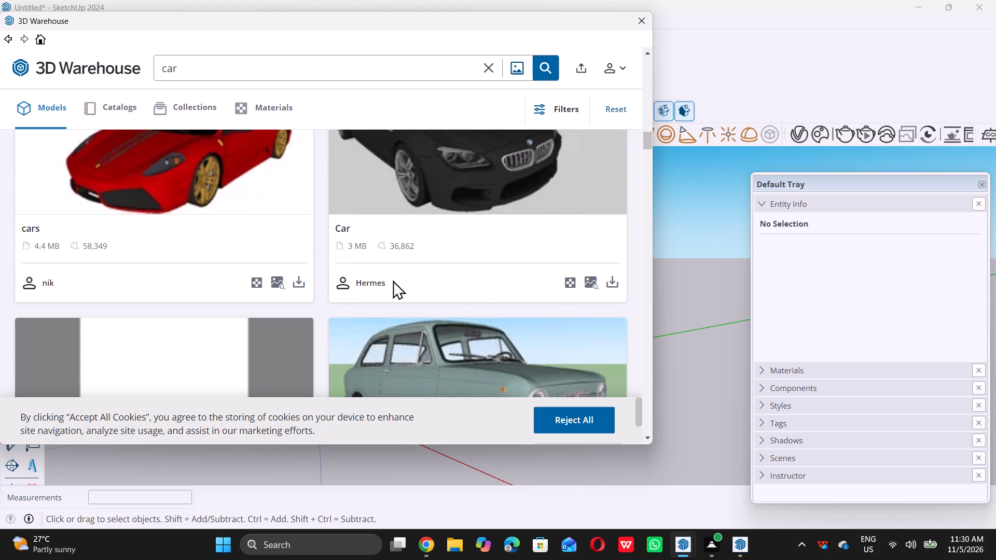
pyautogui.tripleClick(615, 282)
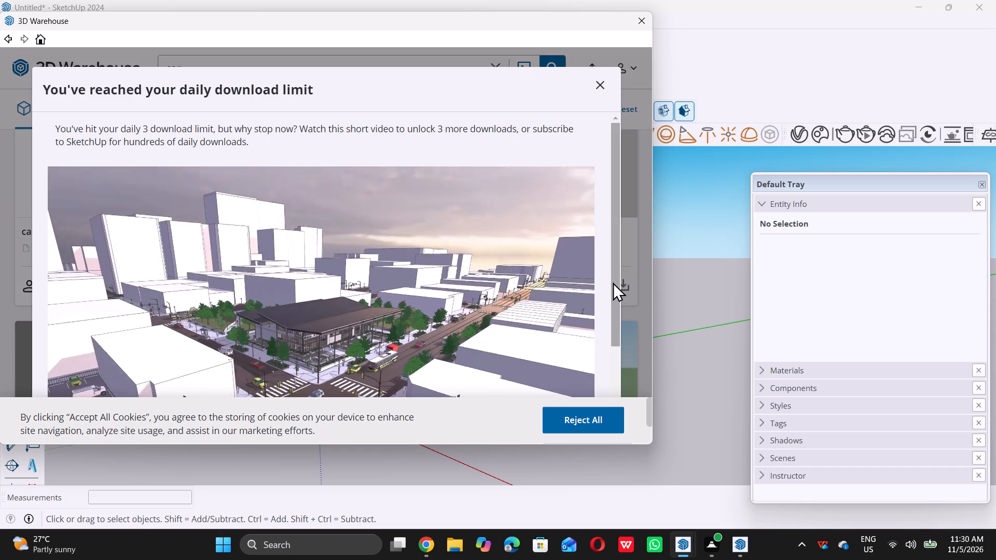
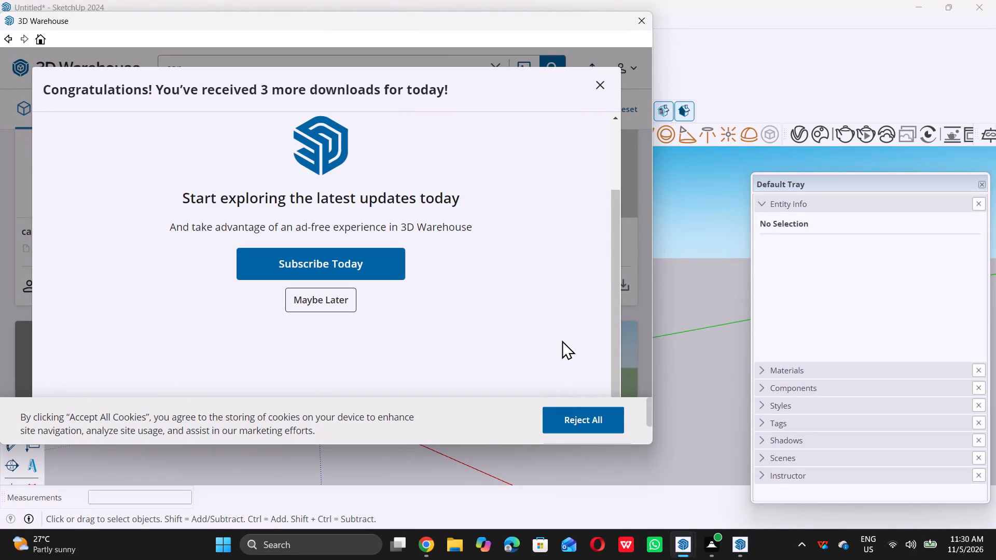
# Load the black BMW "Car" model directly into the drawing and place it on the ground near the red axis, in front of the platform.
pyautogui.doubleClick(600, 87)
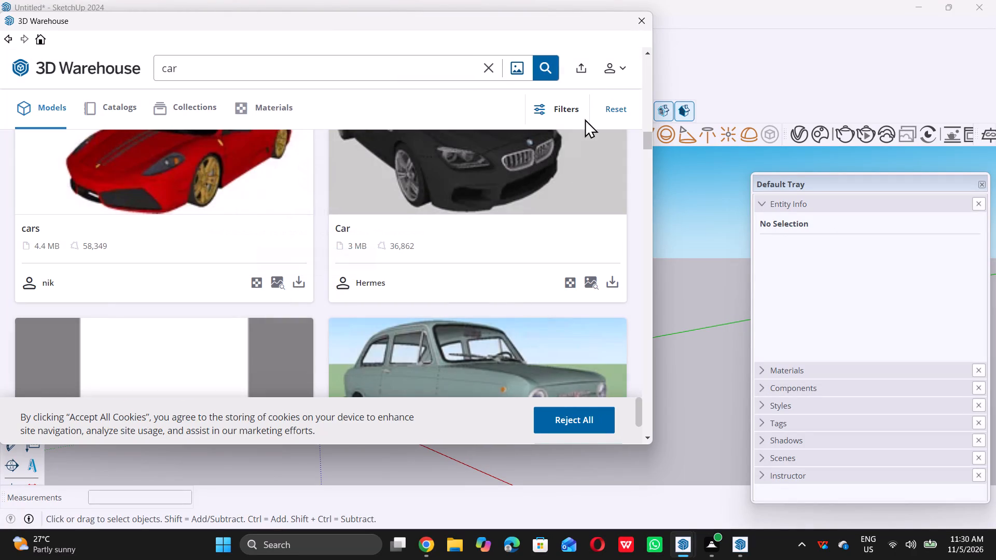
pyautogui.tripleClick(614, 281)
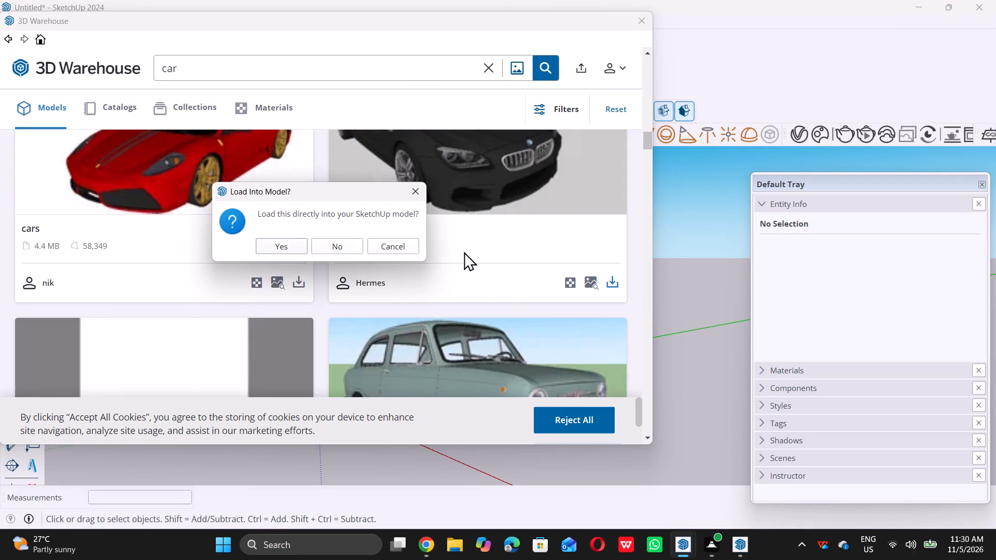
pyautogui.tripleClick(277, 246)
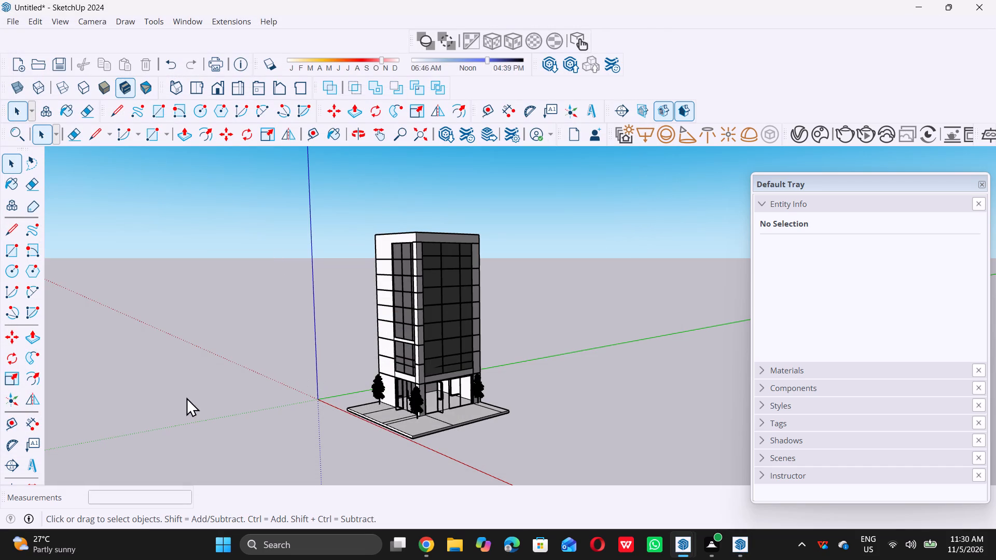
pyautogui.scroll(-6, 243, 382)
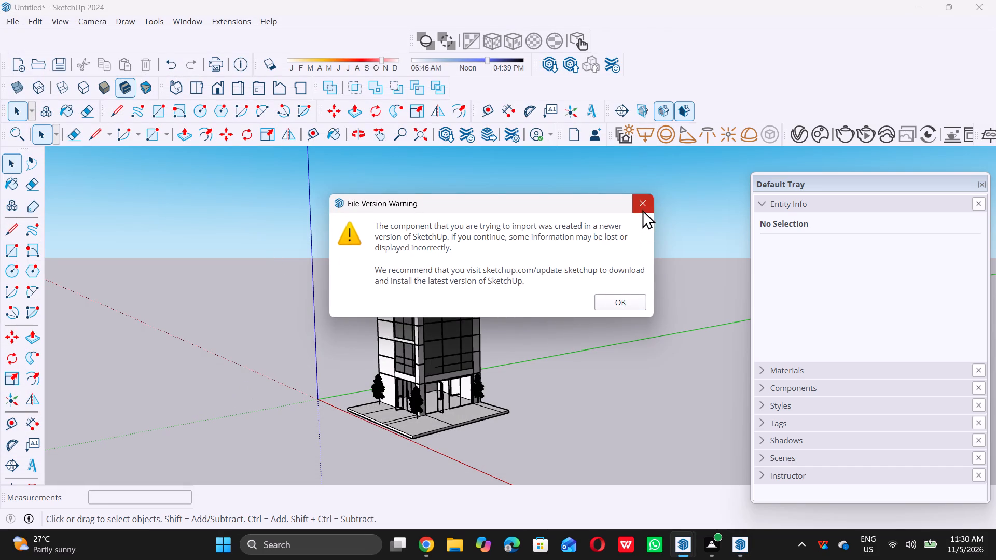
pyautogui.click(642, 209)
pyautogui.scroll(-5, 534, 391)
pyautogui.scroll(1, 532, 388)
pyautogui.scroll(-5, 528, 381)
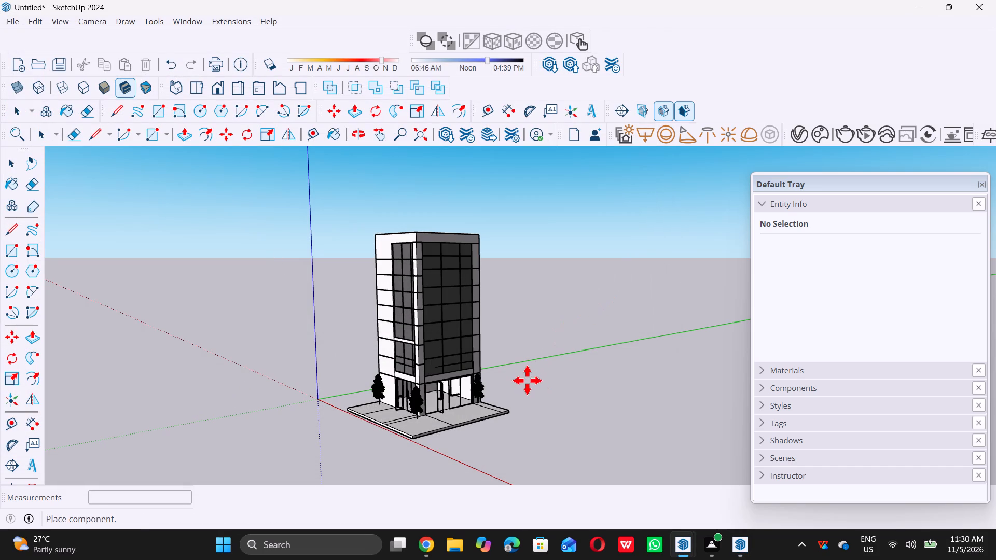
pyautogui.scroll(-4, 527, 380)
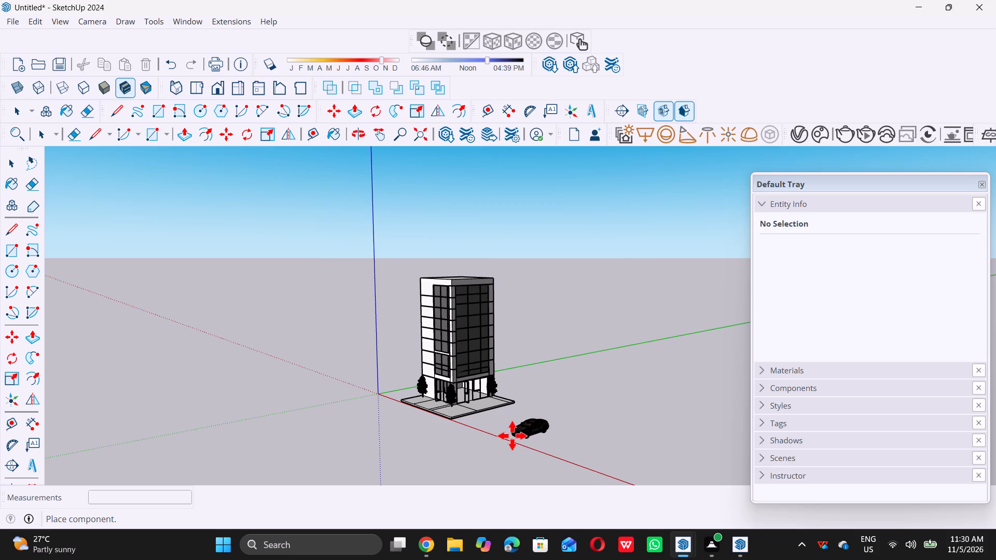
pyautogui.doubleClick(512, 434)
pyautogui.scroll(8, 548, 451)
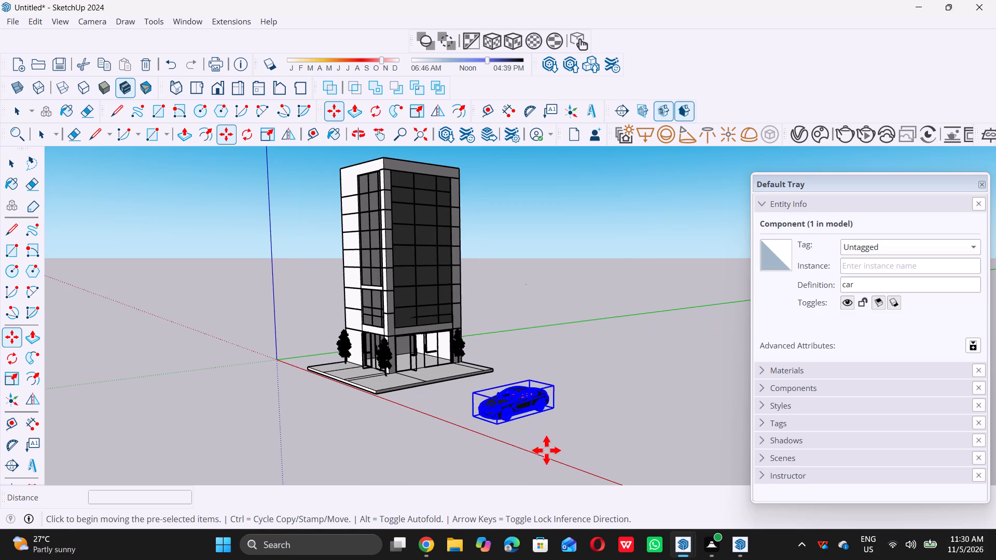
pyautogui.press('space')
# Rotate the car 90° on the ground plane about a point beside it.
pyautogui.press('q')
pyautogui.click(580, 436)
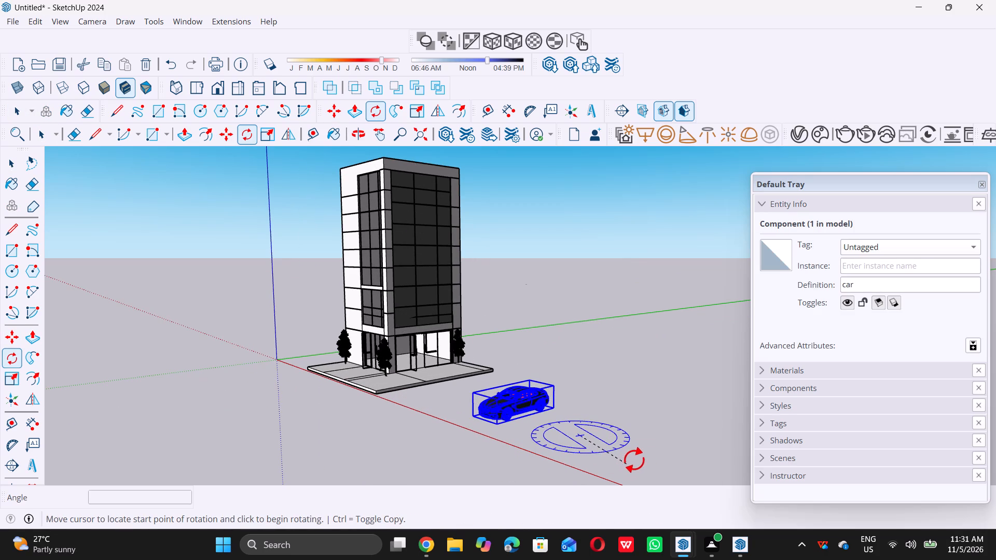
pyautogui.doubleClick(640, 450)
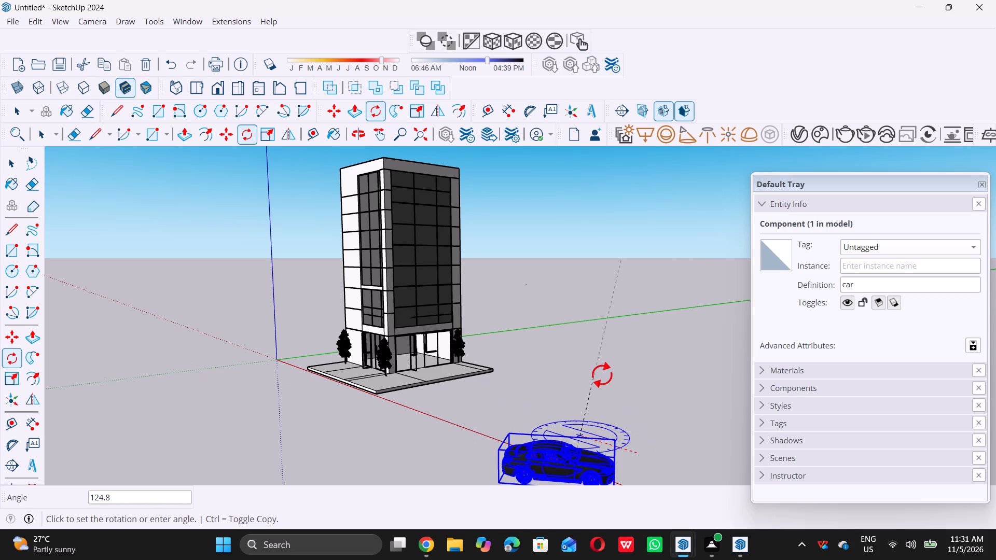
pyautogui.click(646, 416)
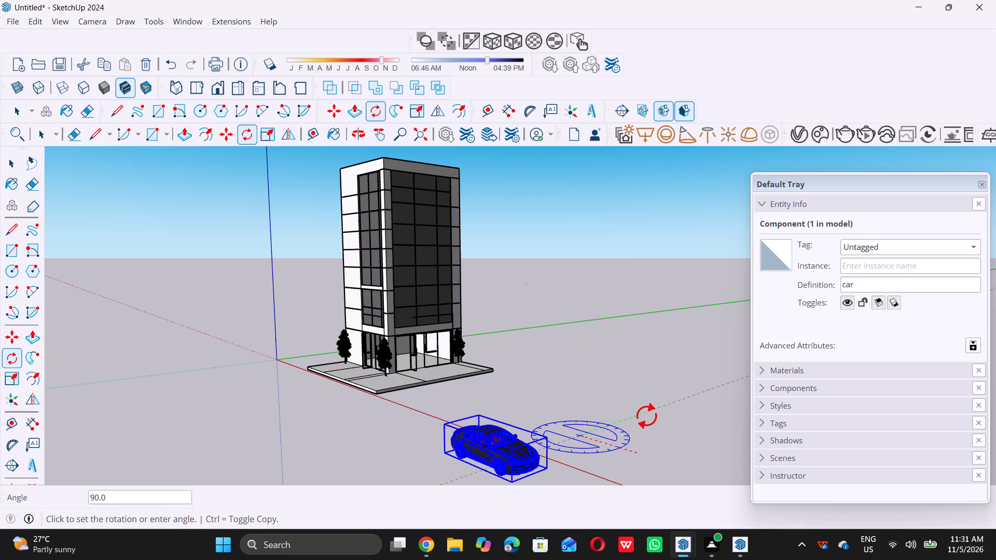
pyautogui.press('space')
# Move the car by its lower rear corner about 56' 10" onto the platform in front of the building, and clear the selection.
pyautogui.scroll(-12, 593, 363)
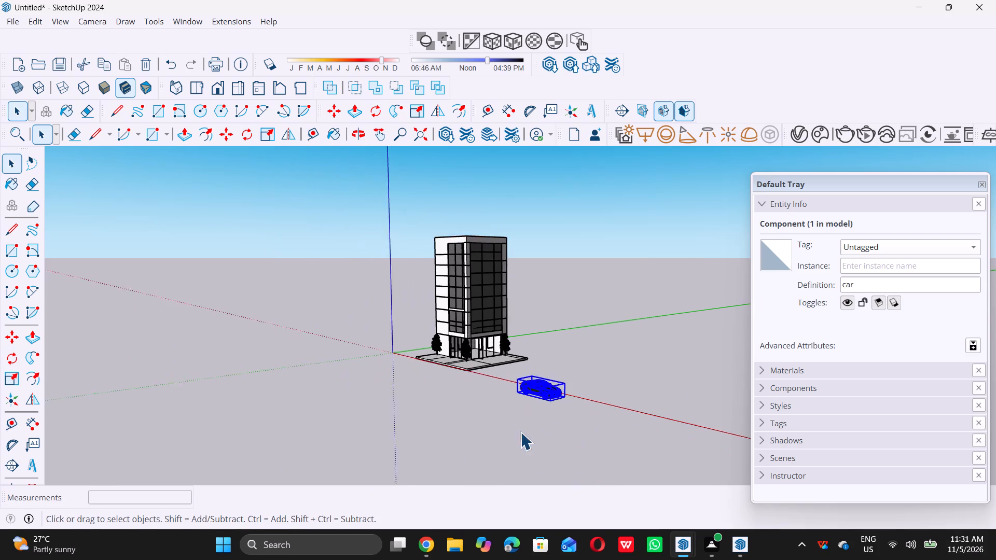
pyautogui.scroll(-5, 490, 369)
pyautogui.moveTo(474, 394); pyautogui.dragTo(511, 485, button='middle')
pyautogui.scroll(5, 529, 455)
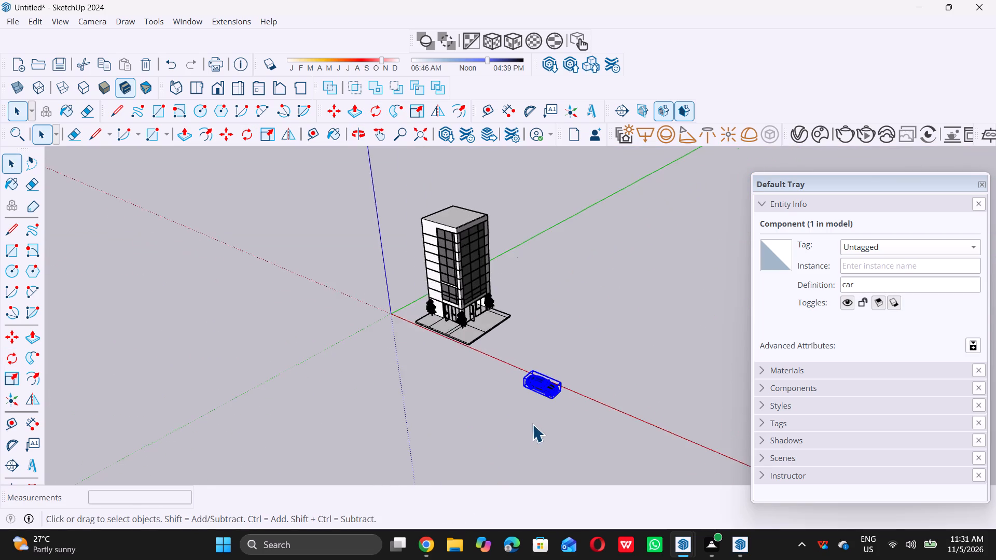
pyautogui.scroll(16, 534, 411)
pyautogui.press('m')
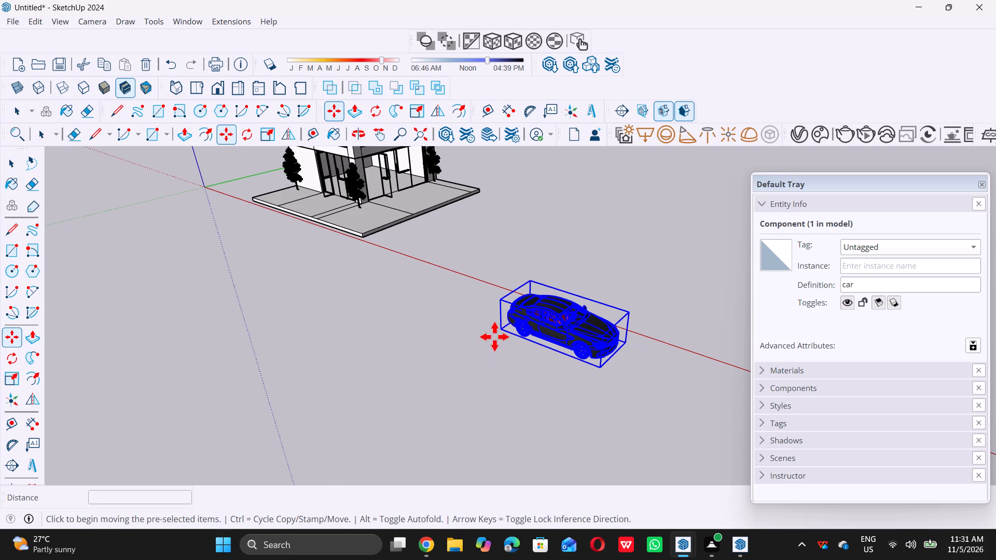
pyautogui.click(500, 328)
pyautogui.scroll(5, 424, 191)
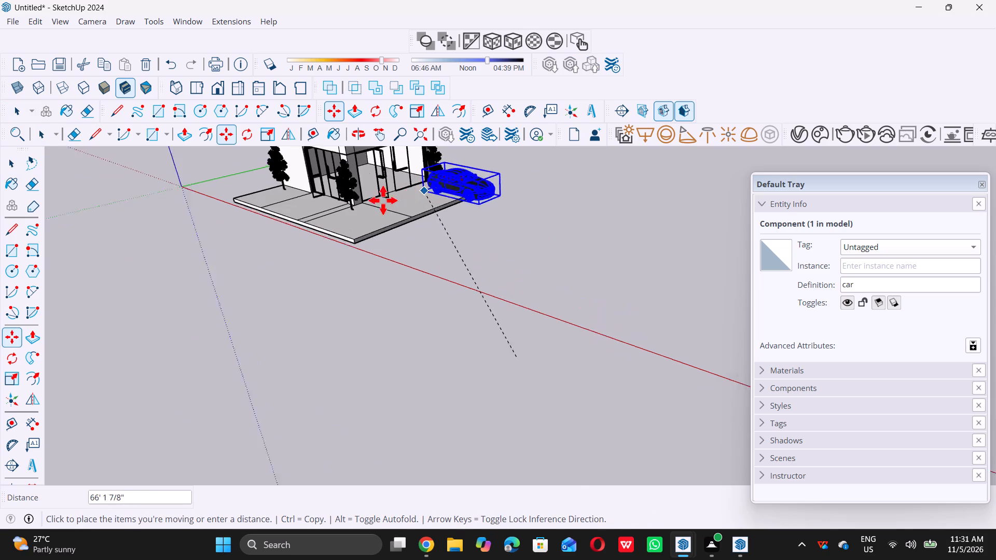
pyautogui.scroll(13, 383, 200)
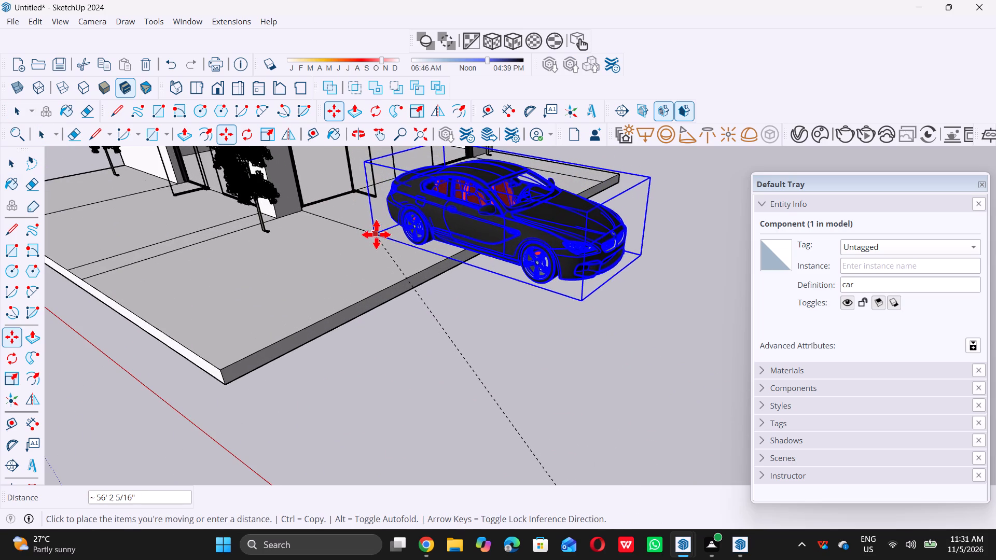
pyautogui.tripleClick(371, 233)
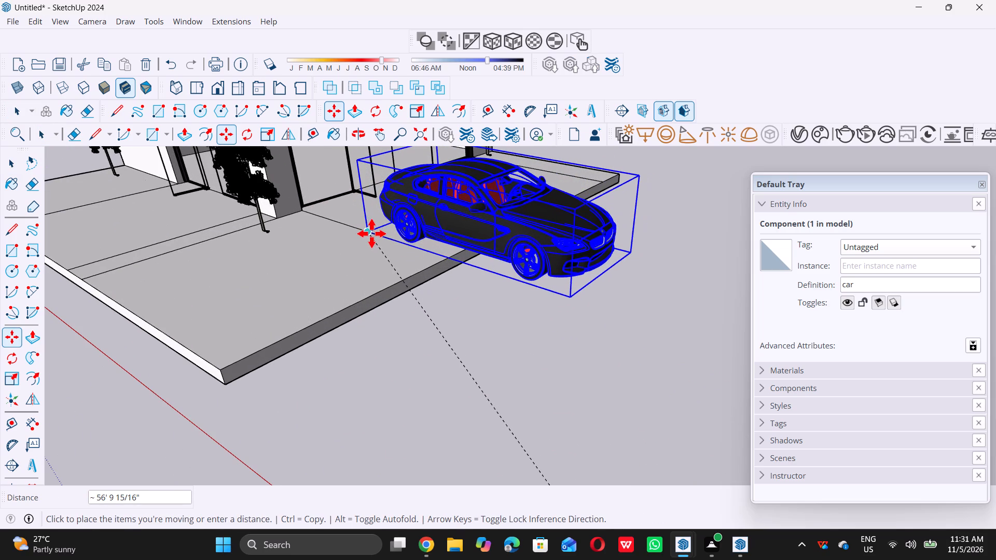
pyautogui.press('space')
pyautogui.click(464, 363)
# Push/Pull the platform's shaded side face outward along the red axis beneath the overhanging car, and clear the selection.
pyautogui.scroll(-3, 461, 363)
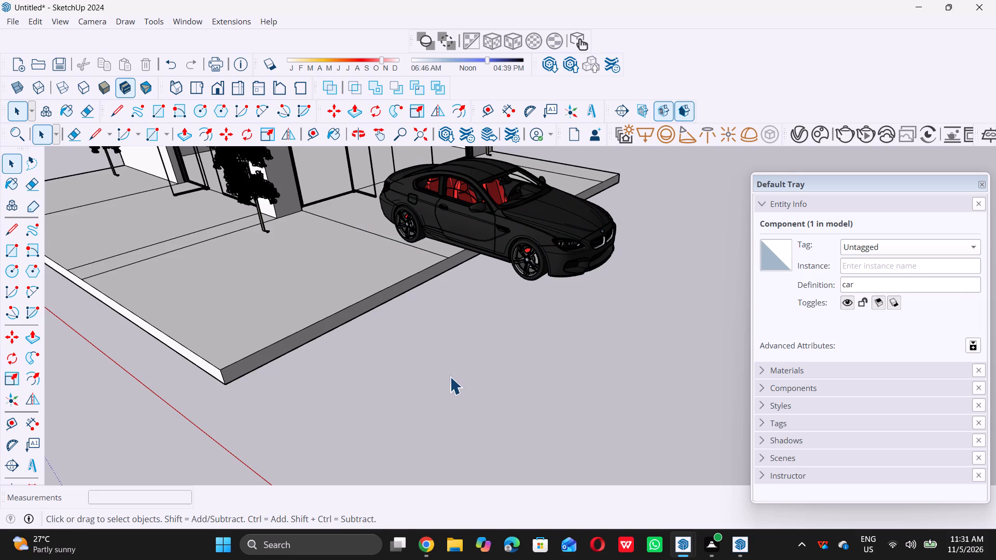
pyautogui.scroll(-2, 450, 376)
pyautogui.moveTo(419, 410); pyautogui.dragTo(434, 384, button='middle')
pyautogui.scroll(7, 391, 368)
pyautogui.scroll(4, 329, 351)
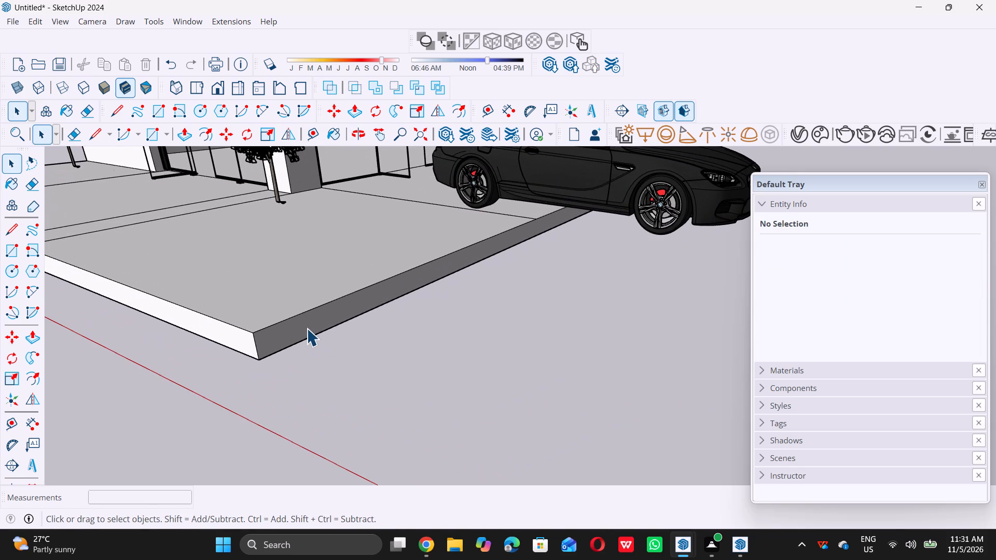
pyautogui.doubleClick(307, 328)
pyautogui.press('p')
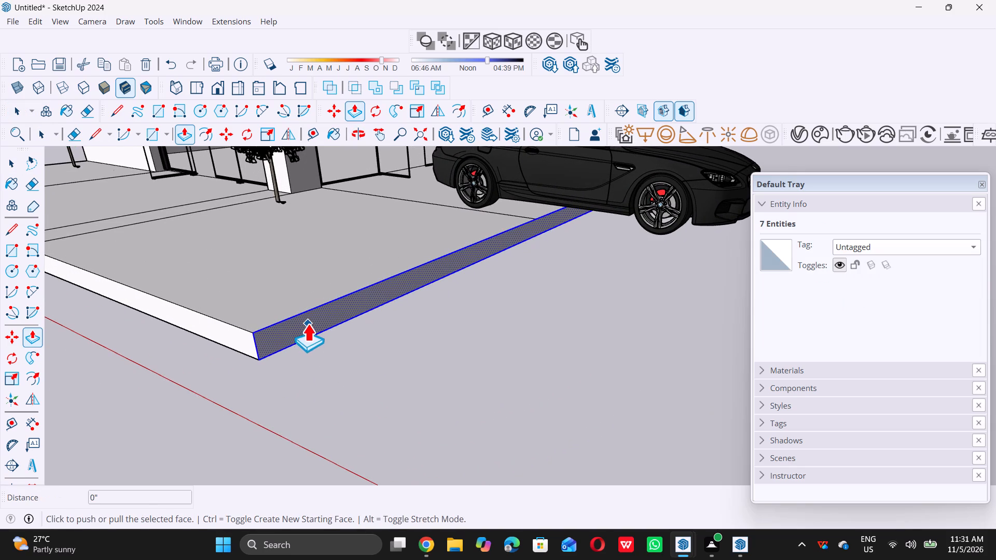
pyautogui.doubleClick(308, 324)
pyautogui.press('space')
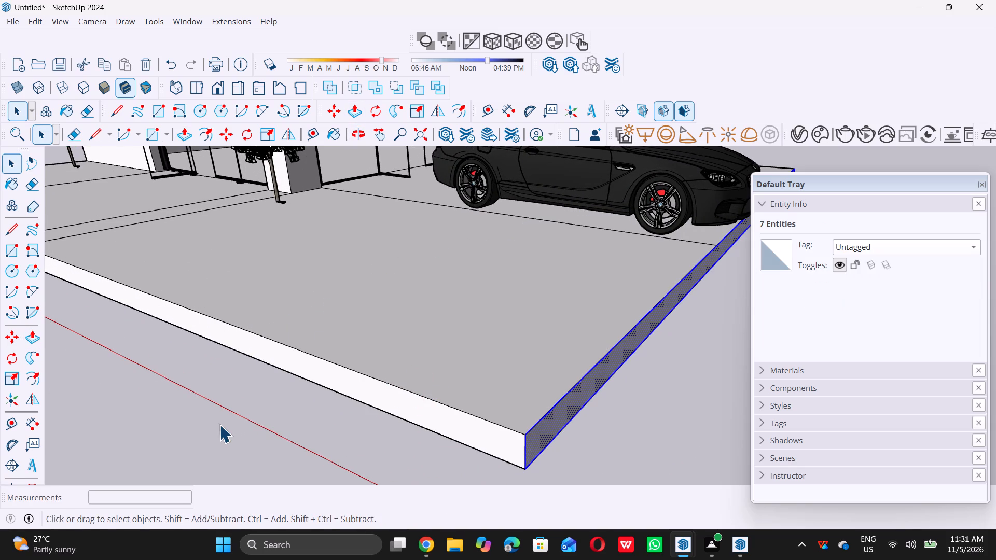
pyautogui.tripleClick(219, 425)
# Examine the building, extended platform, trees and parked car from several angles and distances.
pyautogui.scroll(-18, 228, 419)
pyautogui.moveTo(537, 333); pyautogui.dragTo(358, 355, button='middle')
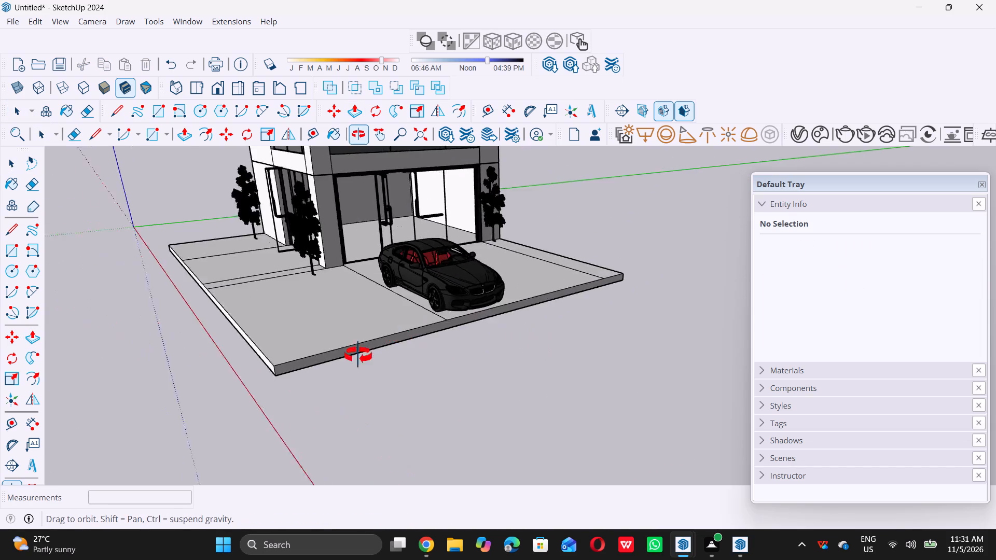
pyautogui.moveTo(358, 355); pyautogui.dragTo(313, 374, button='middle')
pyautogui.middleClick(313, 374)
pyautogui.doubleClick(435, 406)
pyautogui.scroll(-6, 435, 406)
pyautogui.moveTo(436, 418); pyautogui.dragTo(691, 346, button='middle')
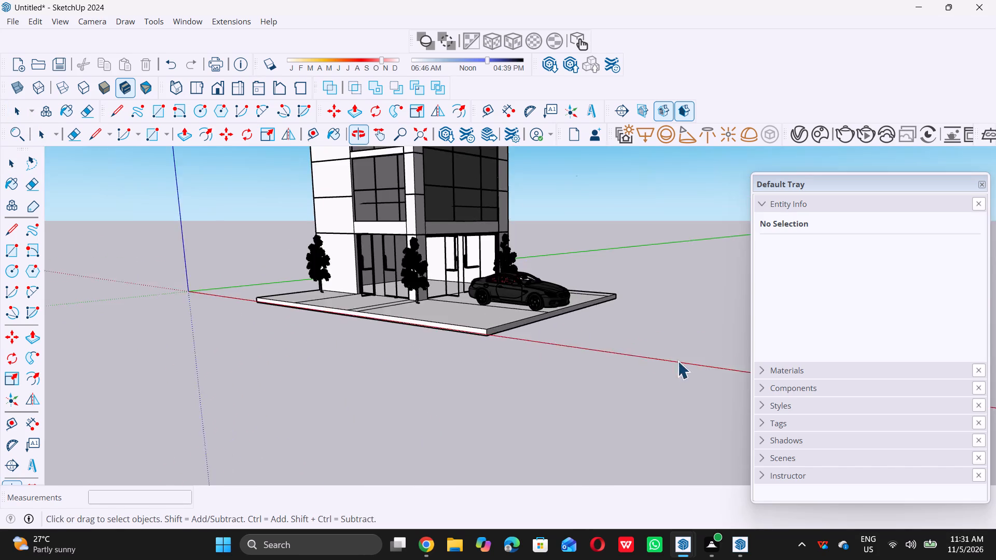
pyautogui.scroll(-20, 621, 373)
pyautogui.moveTo(540, 451); pyautogui.dragTo(612, 423, button='middle')
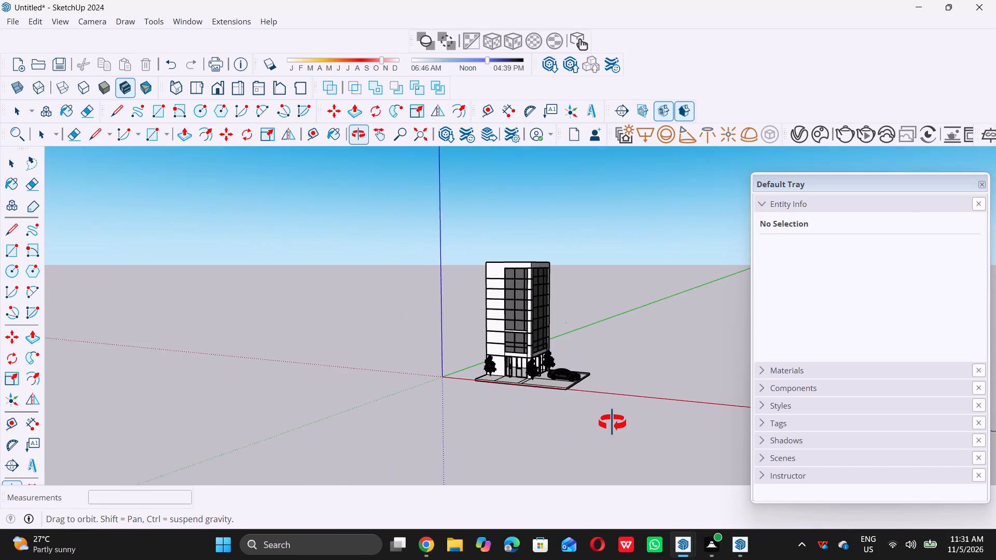
pyautogui.moveTo(612, 423); pyautogui.dragTo(603, 463, button='middle')
pyautogui.scroll(8, 585, 412)
pyautogui.scroll(-2, 465, 431)
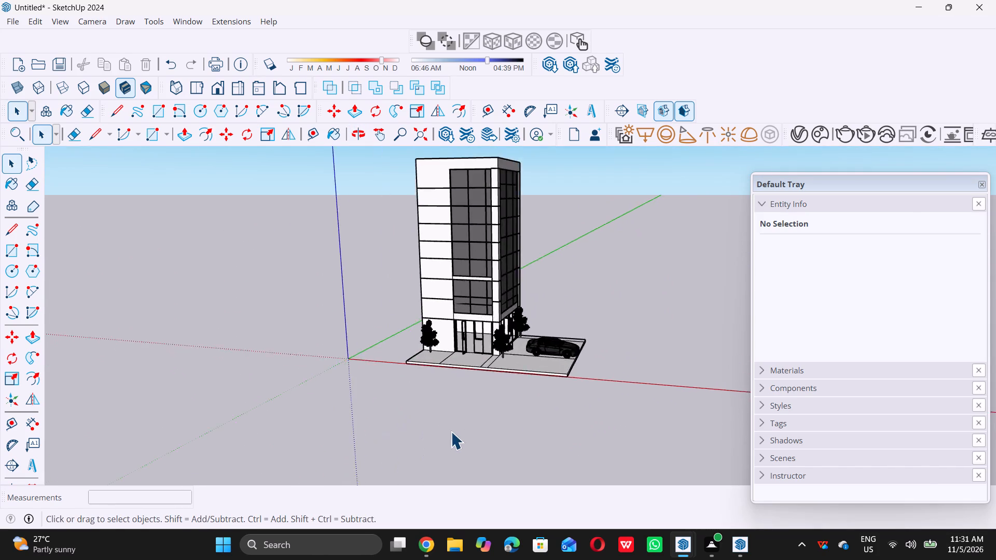
pyautogui.scroll(-5, 451, 431)
pyautogui.moveTo(438, 433); pyautogui.dragTo(516, 414, button='middle')
pyautogui.scroll(3, 527, 353)
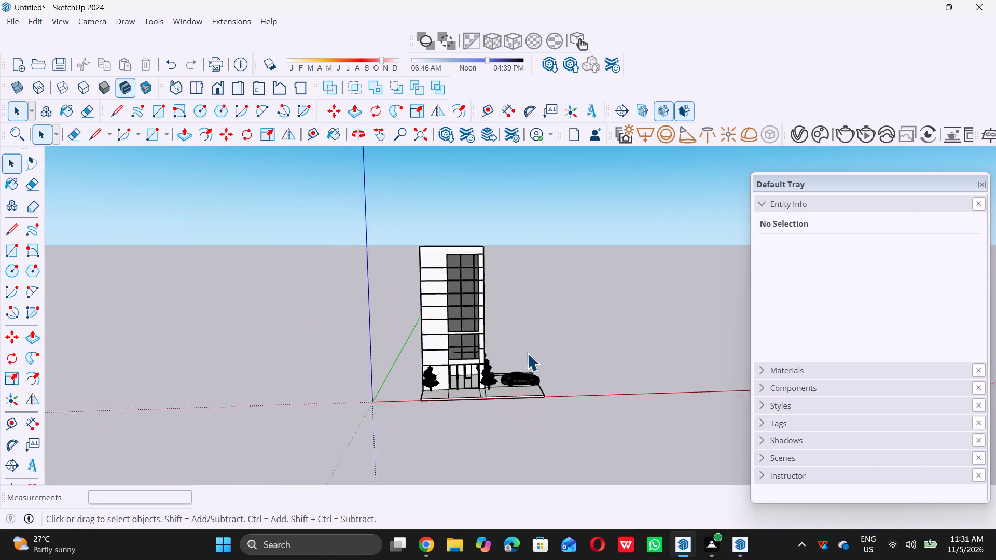
pyautogui.scroll(7, 527, 353)
pyautogui.scroll(-7, 420, 286)
pyautogui.moveTo(418, 315); pyautogui.dragTo(416, 310, button='middle')
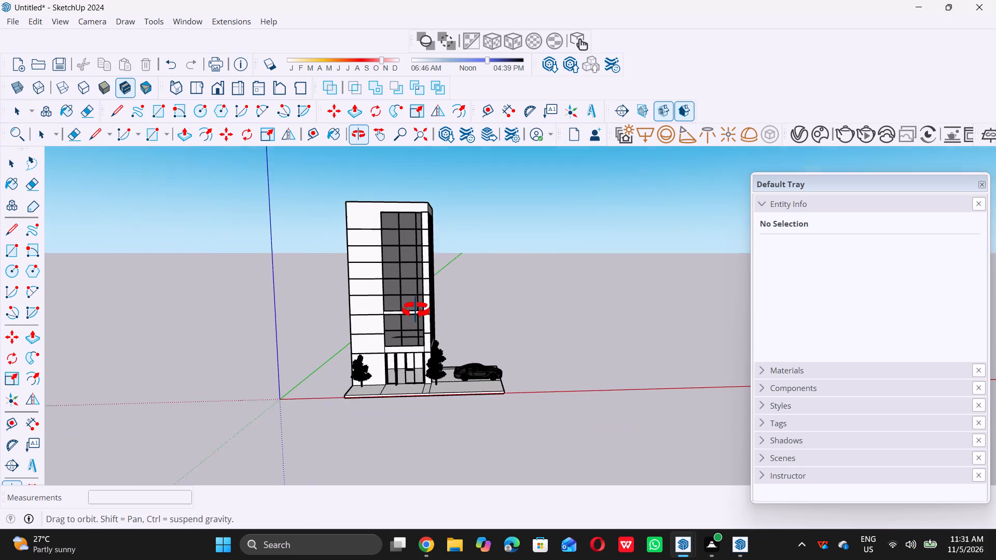
pyautogui.moveTo(416, 310); pyautogui.dragTo(413, 306, button='middle')
pyautogui.scroll(4, 416, 216)
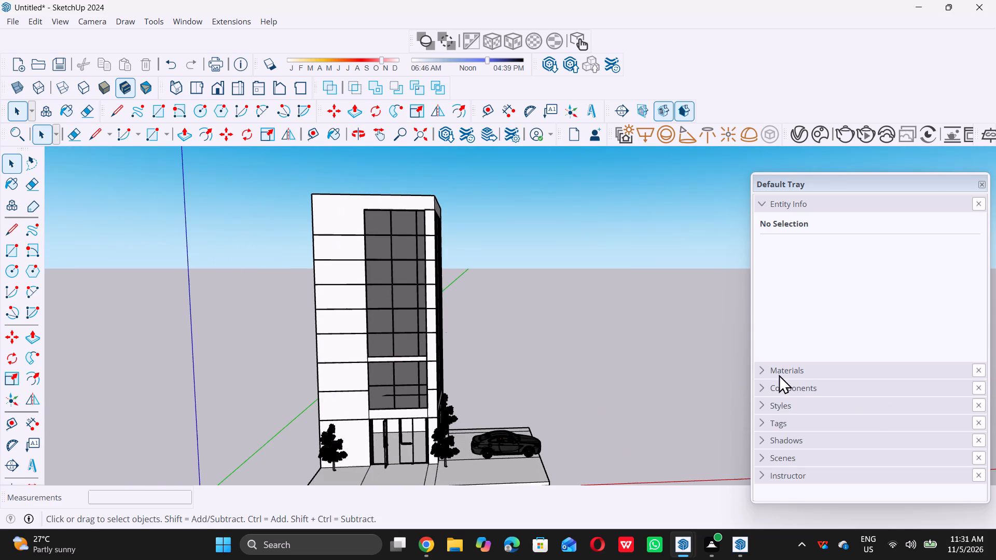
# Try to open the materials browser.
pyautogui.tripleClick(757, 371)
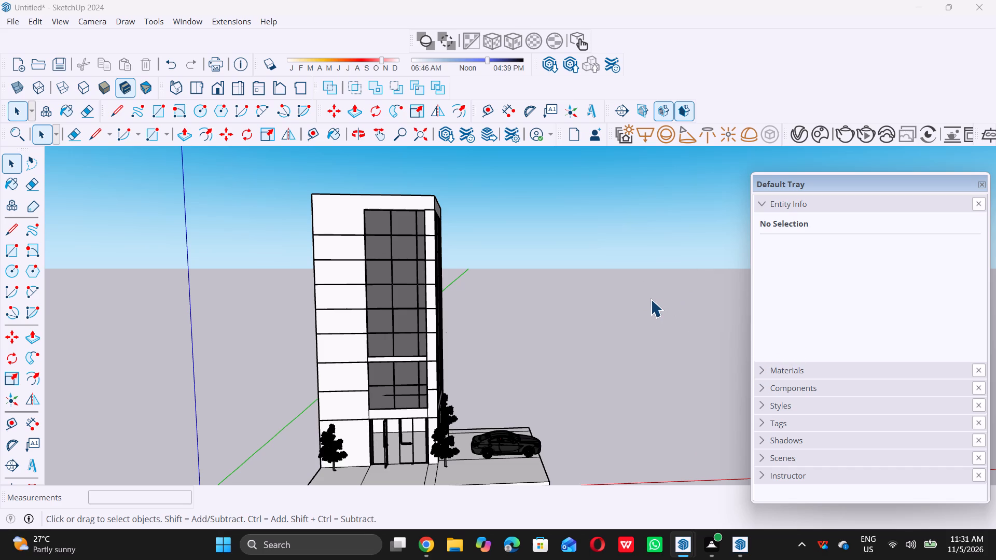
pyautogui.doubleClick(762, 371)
# Rotate the whole model 60° clockwise on the ground plane about a point in front of the building, and clear the selection.
pyautogui.scroll(-6, 417, 253)
pyautogui.scroll(-18, 392, 219)
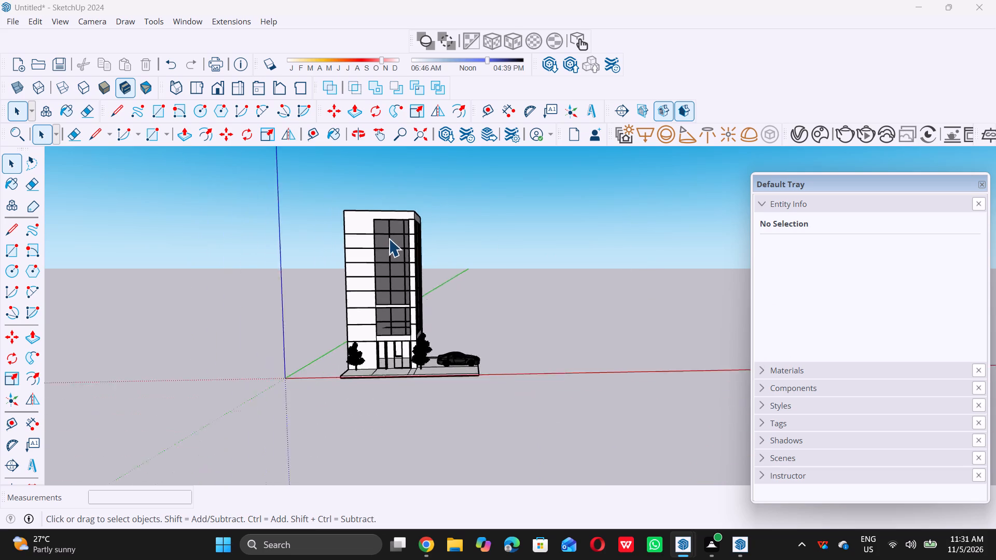
pyautogui.scroll(-5, 389, 239)
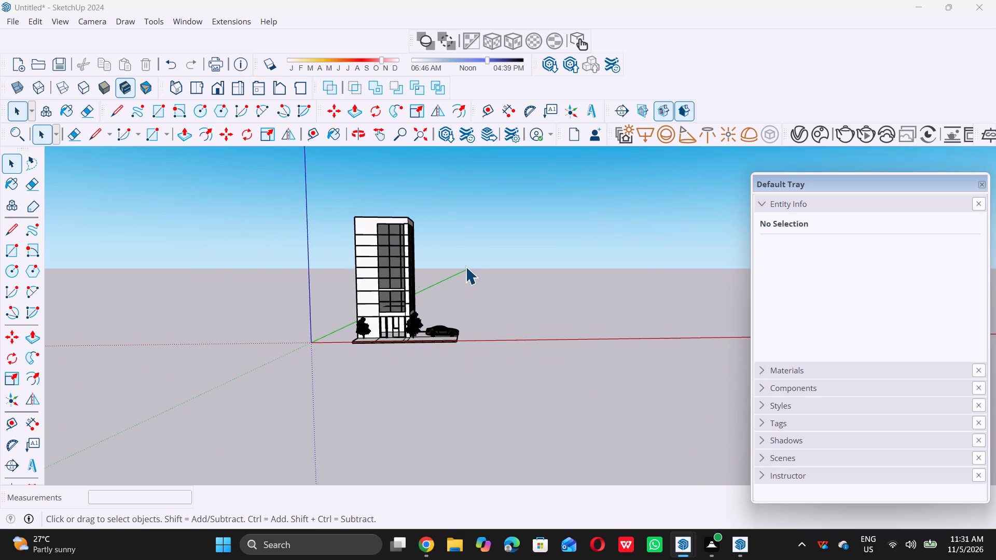
pyautogui.hotkey('ctrl', 'a')
pyautogui.scroll(-5, 463, 272)
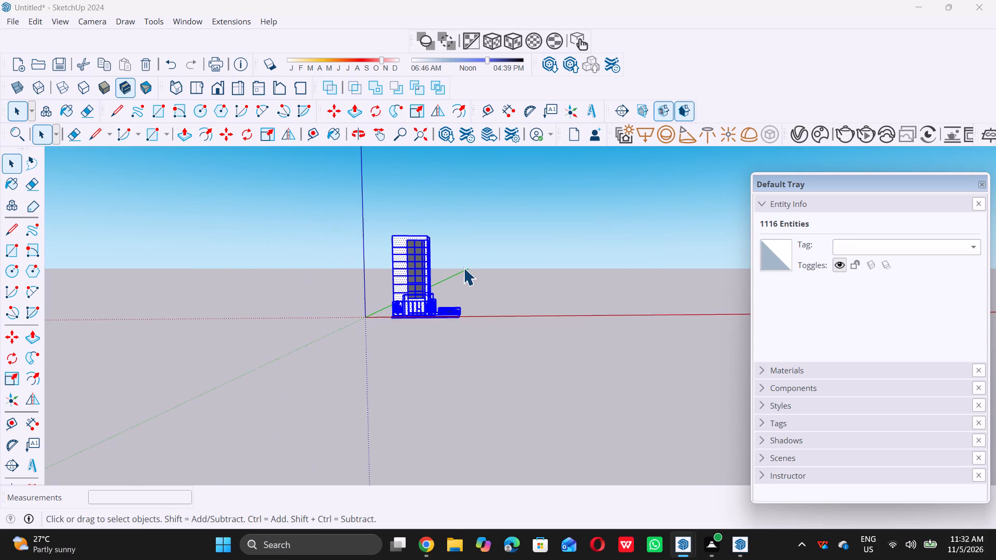
pyautogui.moveTo(463, 268); pyautogui.dragTo(448, 344, button='middle')
pyautogui.scroll(-1, 456, 291)
pyautogui.scroll(2, 447, 344)
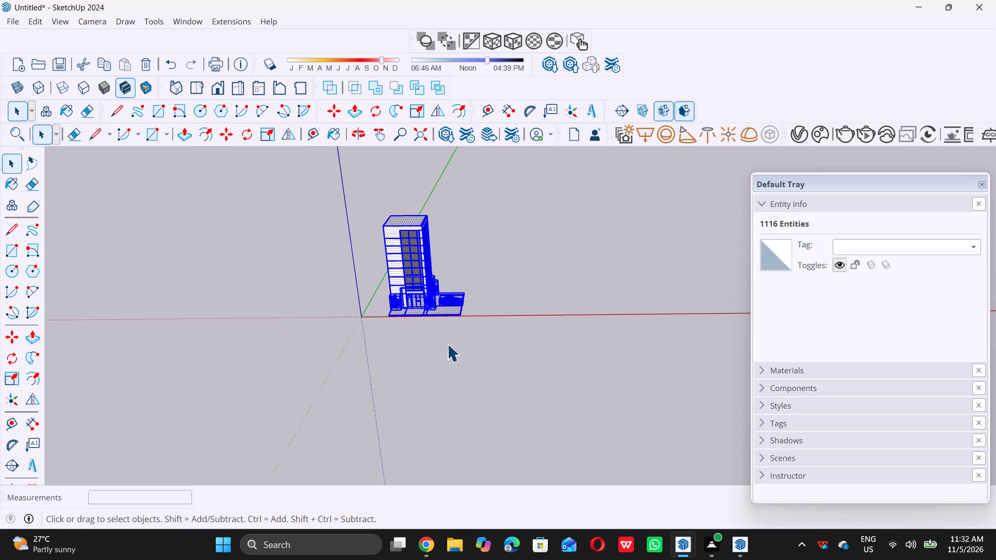
pyautogui.scroll(2, 447, 344)
pyautogui.press('q')
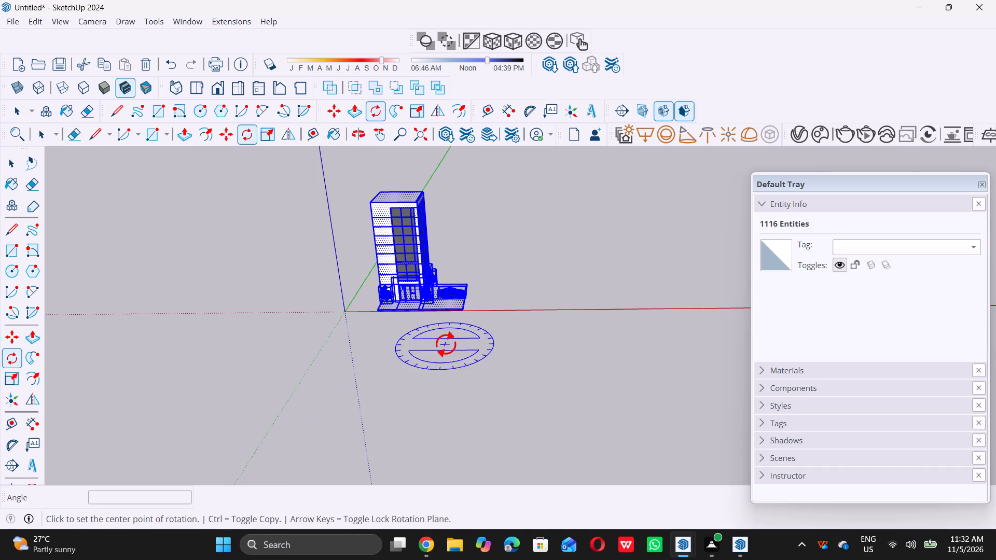
pyautogui.doubleClick(456, 384)
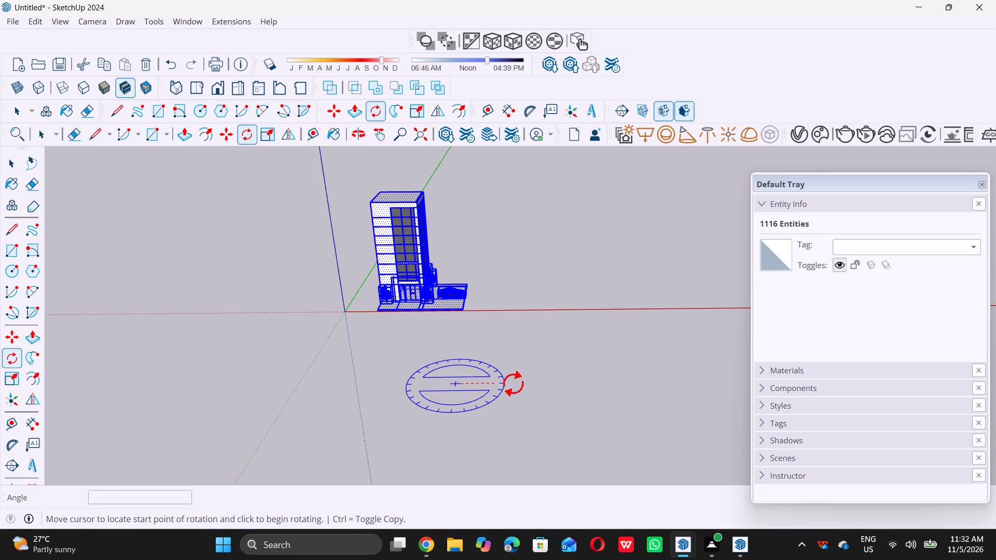
pyautogui.click(534, 384)
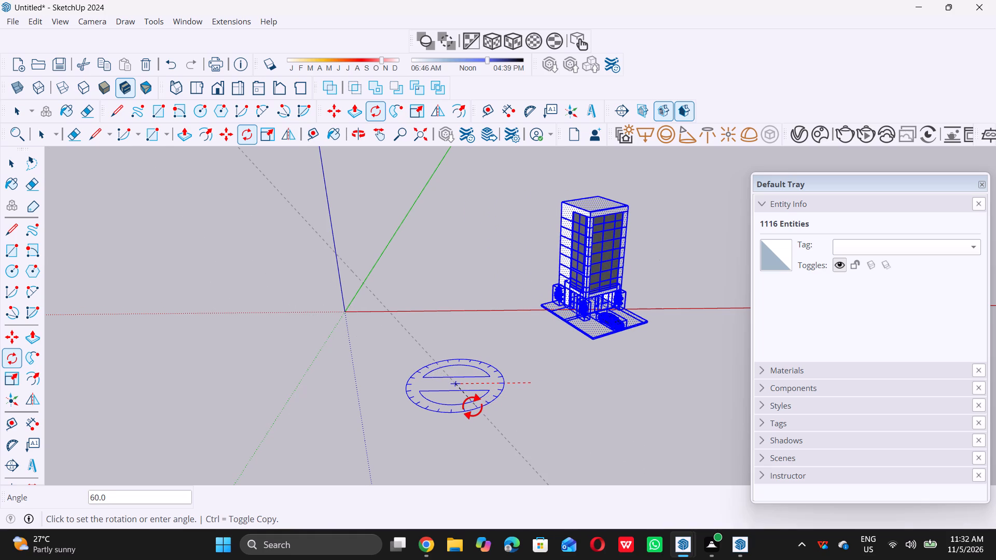
pyautogui.tripleClick(472, 407)
pyautogui.click(472, 407)
pyautogui.press('space')
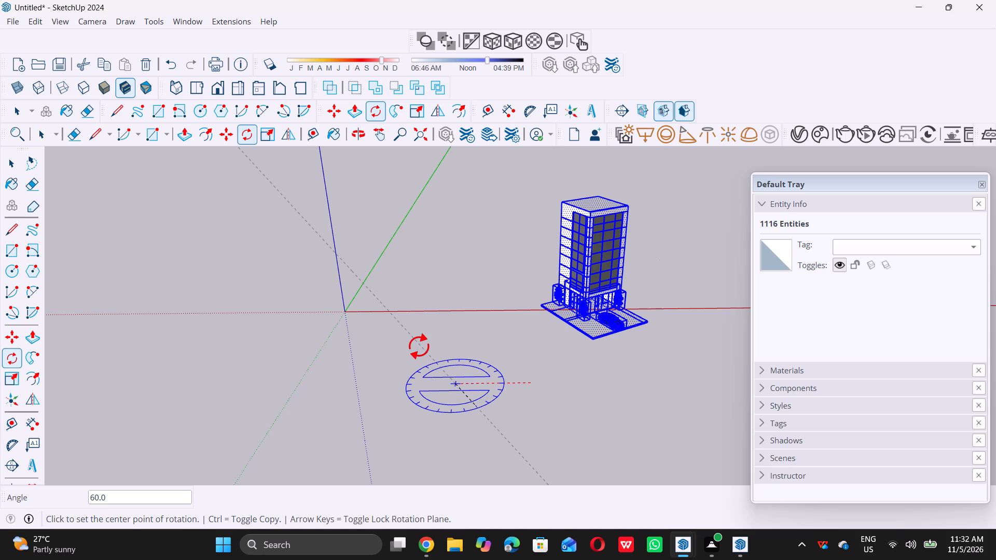
pyautogui.doubleClick(424, 347)
pyautogui.press('space')
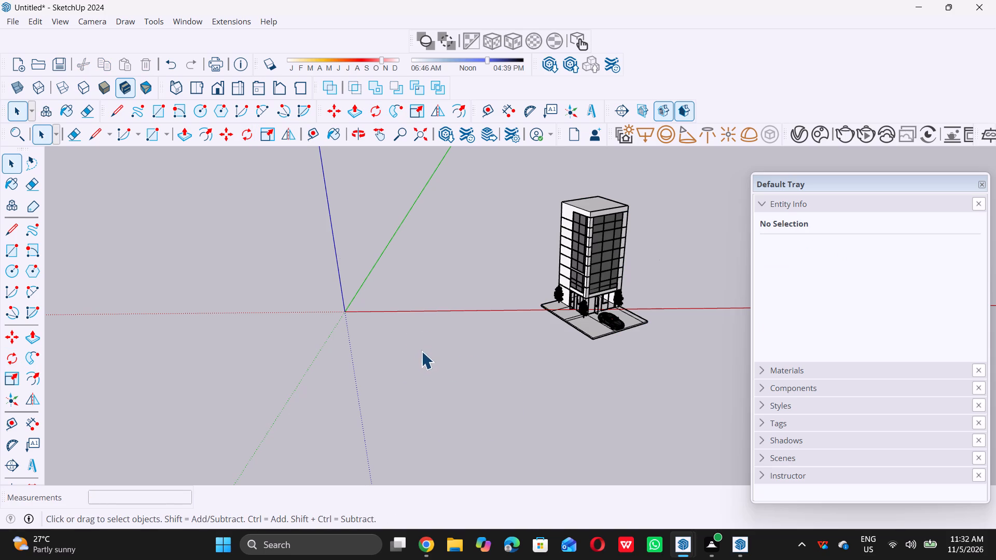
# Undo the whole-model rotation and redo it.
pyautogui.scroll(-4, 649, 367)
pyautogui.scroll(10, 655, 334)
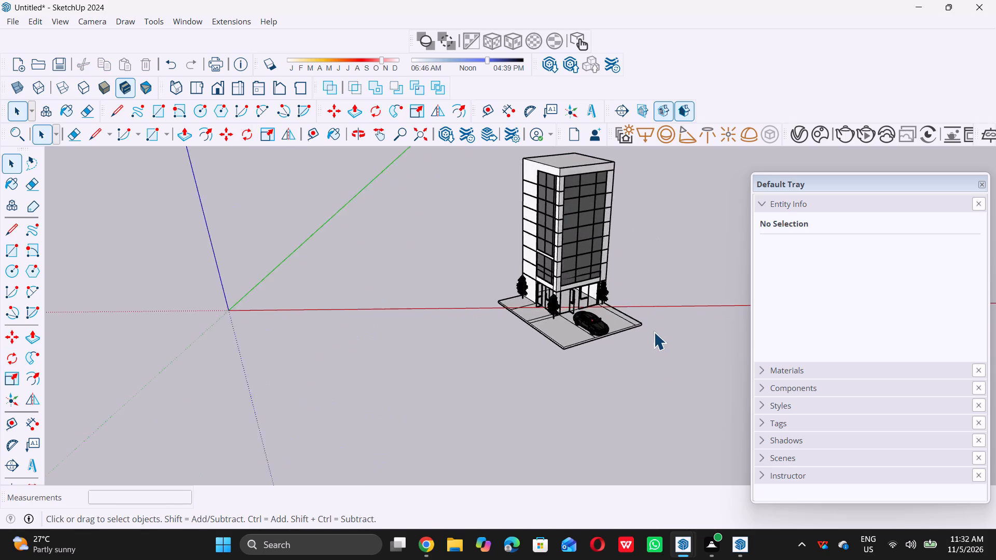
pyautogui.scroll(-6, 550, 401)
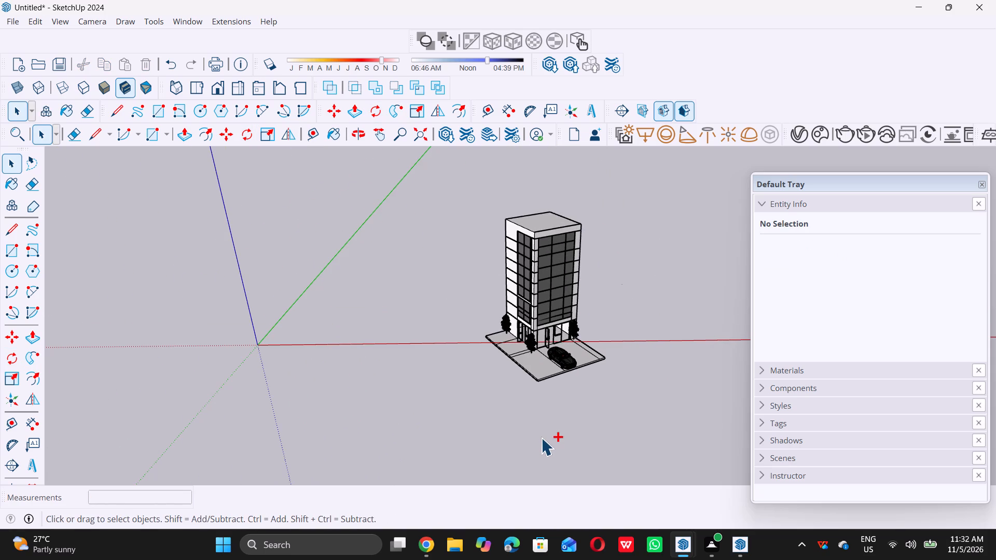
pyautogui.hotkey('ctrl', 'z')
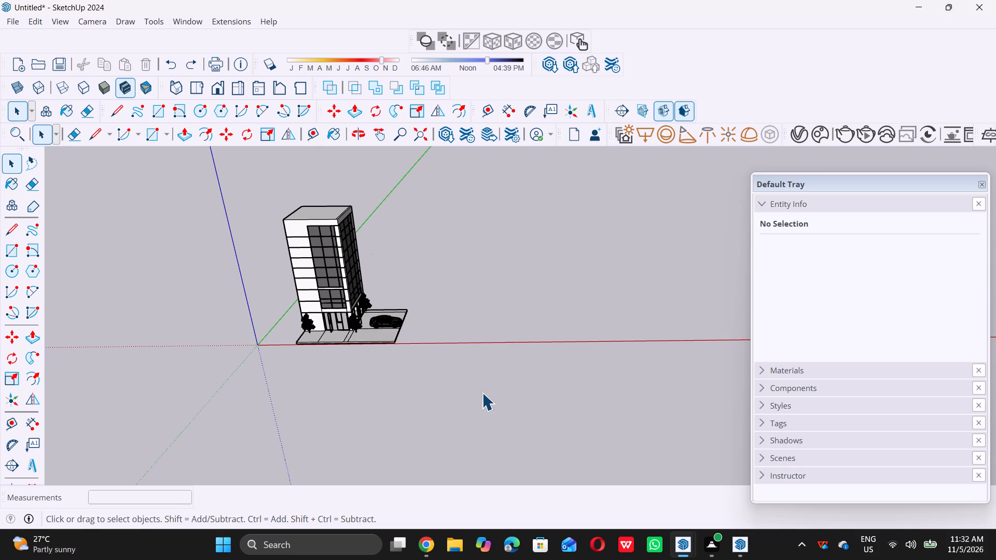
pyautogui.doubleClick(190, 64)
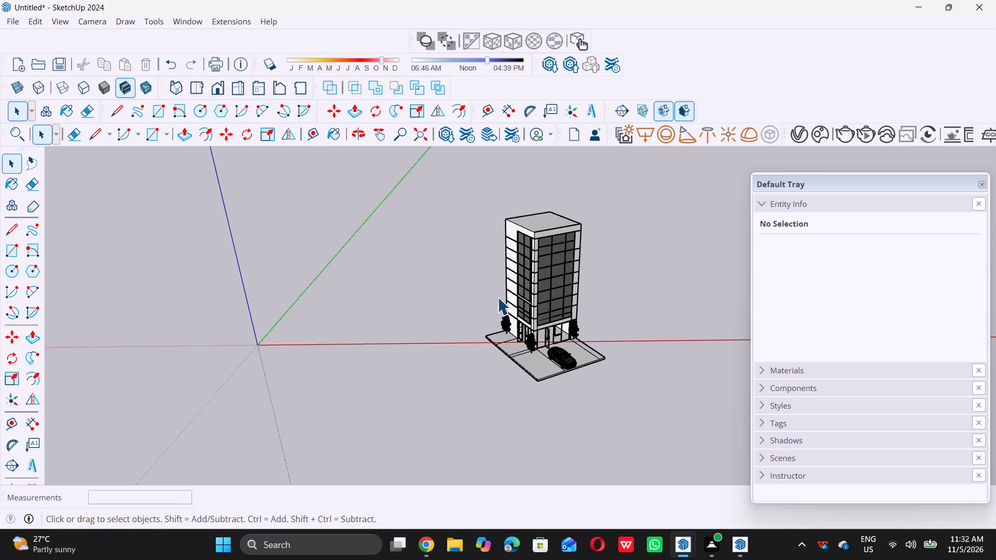
# Move the whole model by the platform's corner across the ground to beside the green axis, and clear the selection.
pyautogui.hotkey('ctrl', 'a')
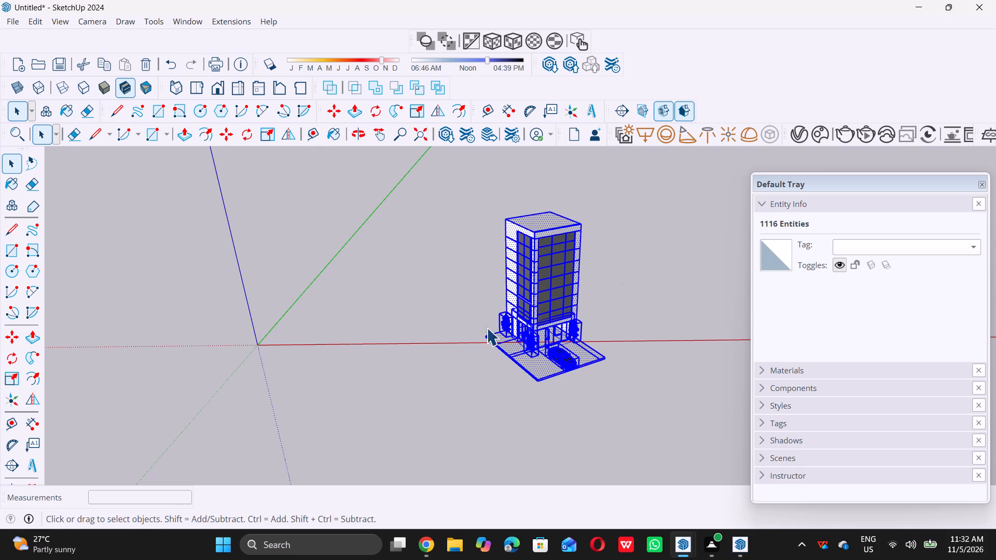
pyautogui.press('m')
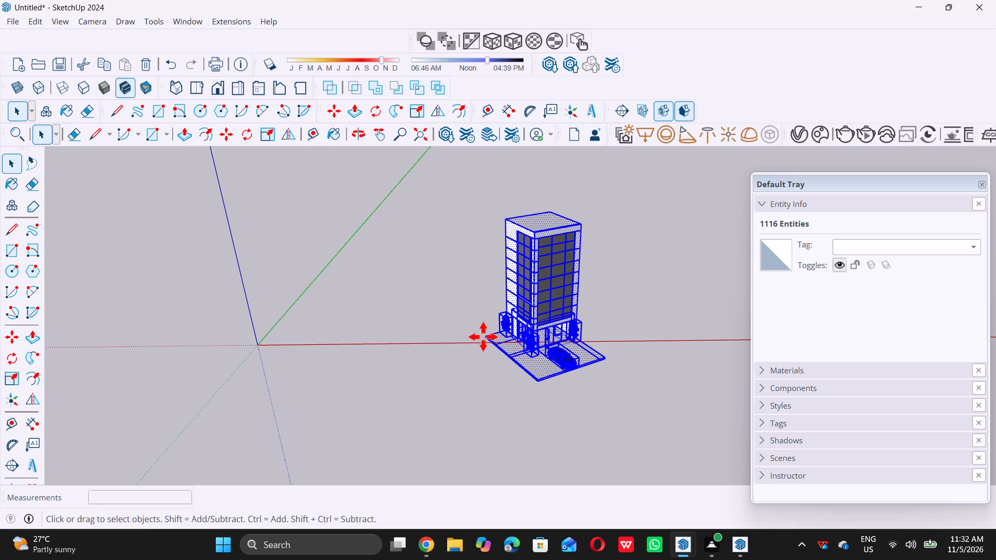
pyautogui.click(487, 336)
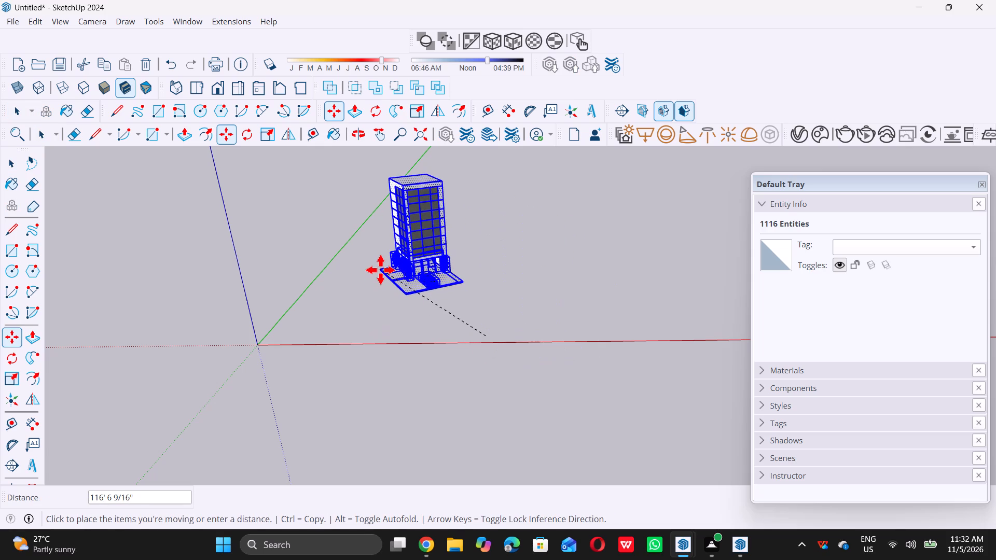
pyautogui.tripleClick(380, 270)
pyautogui.press('space')
pyautogui.doubleClick(342, 274)
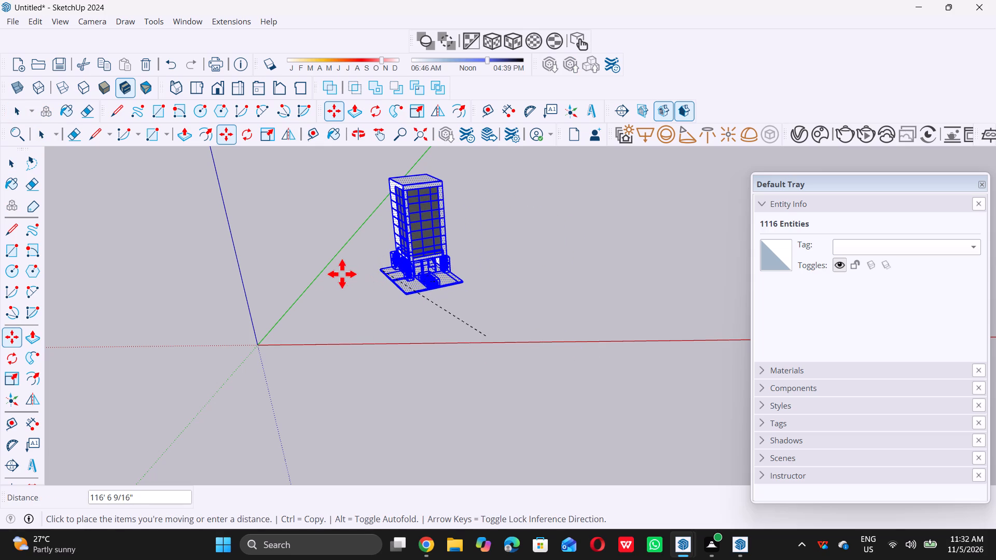
pyautogui.doubleClick(338, 277)
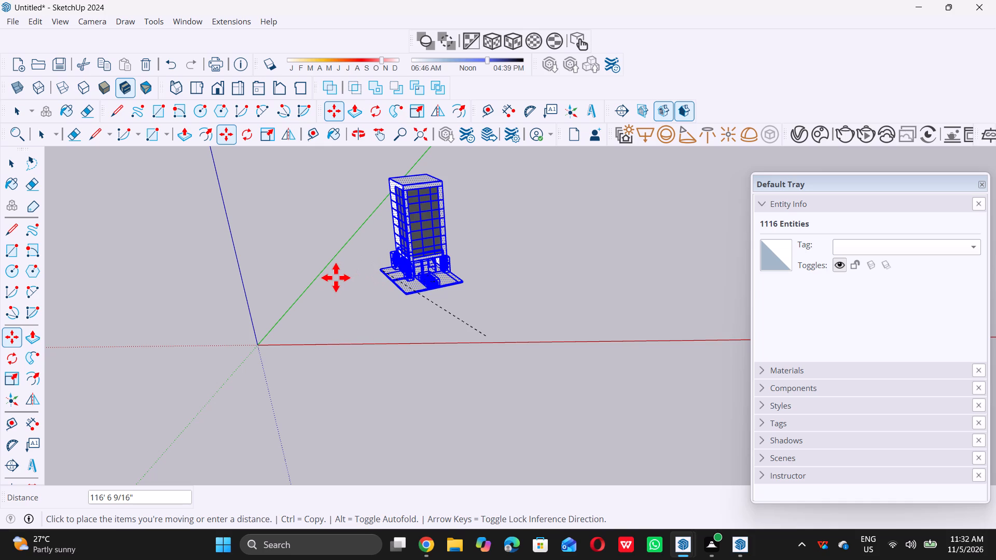
pyautogui.press('space')
pyautogui.press('space')
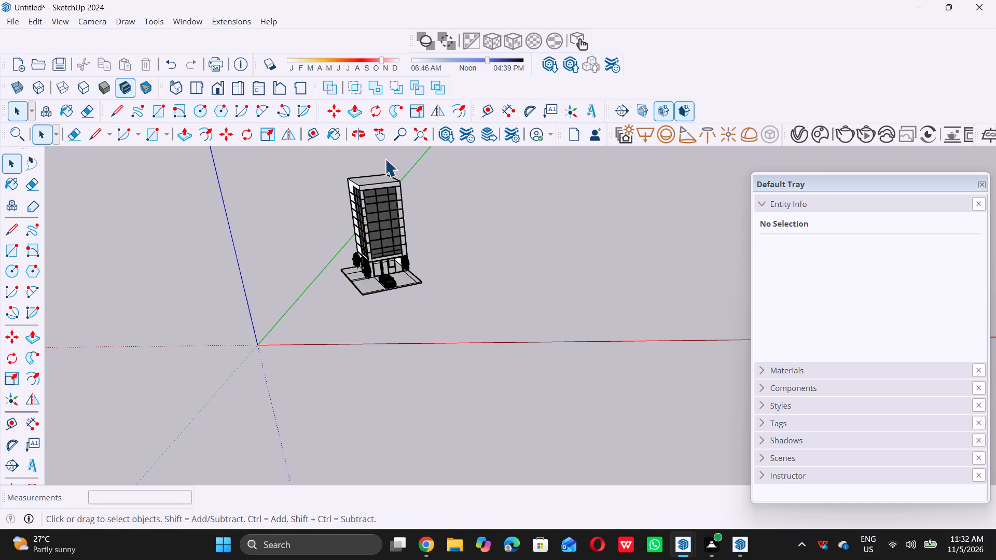
# Examine the rotated building, platform, trees and car from several distances and angles, down to near eye level.
pyautogui.scroll(6, 336, 145)
pyautogui.scroll(12, 348, 207)
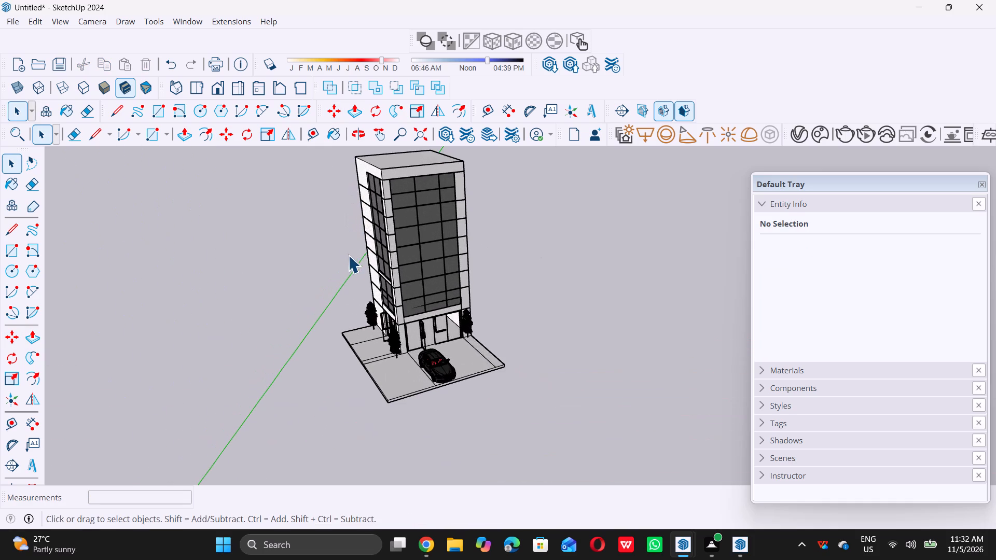
pyautogui.scroll(4, 349, 259)
pyautogui.scroll(-7, 373, 325)
pyautogui.scroll(-4, 421, 372)
pyautogui.moveTo(360, 327); pyautogui.dragTo(381, 313, button='middle')
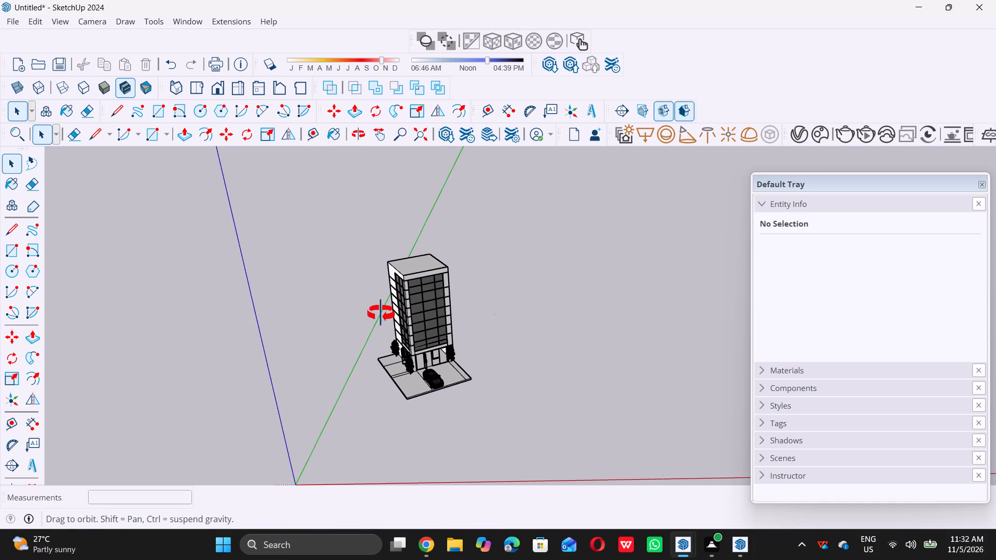
pyautogui.moveTo(381, 313); pyautogui.dragTo(396, 267, button='middle')
pyautogui.scroll(9, 391, 299)
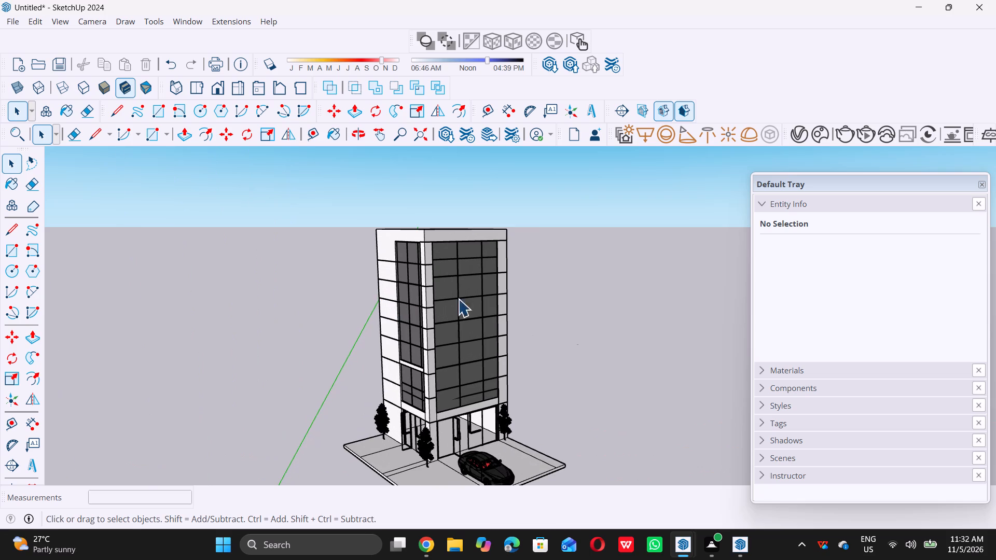
# Open the materials browser.
pyautogui.click(762, 372)
pyautogui.scroll(-3, 730, 276)
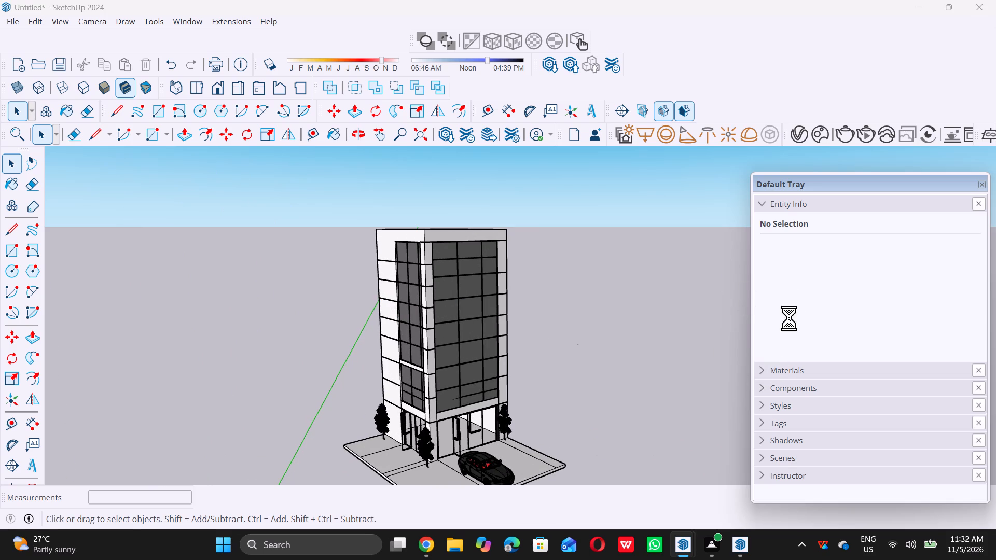
pyautogui.scroll(-17, 741, 286)
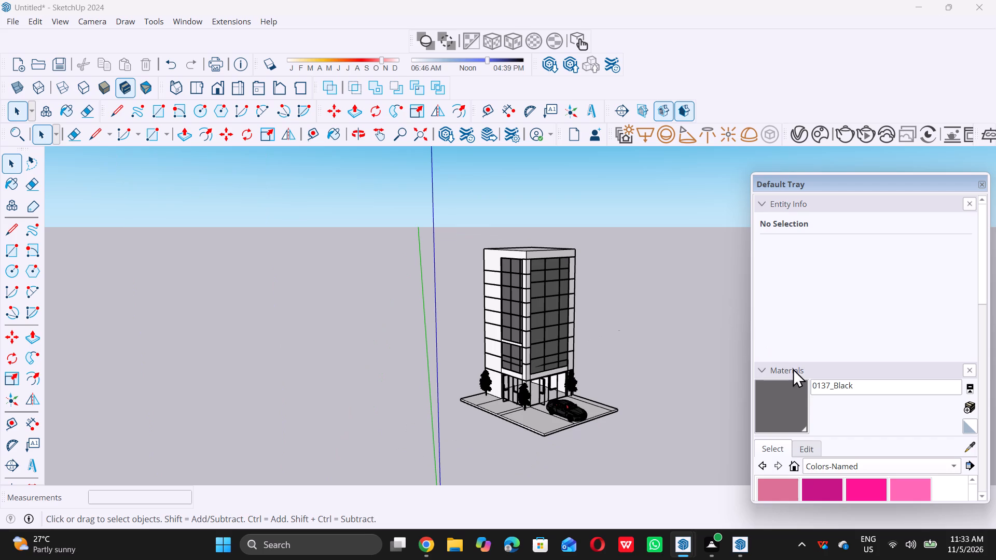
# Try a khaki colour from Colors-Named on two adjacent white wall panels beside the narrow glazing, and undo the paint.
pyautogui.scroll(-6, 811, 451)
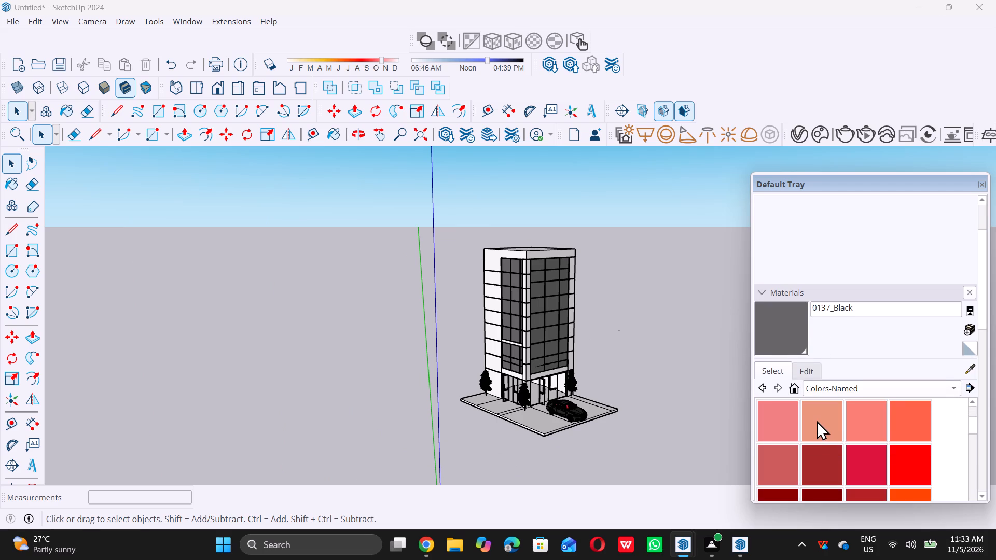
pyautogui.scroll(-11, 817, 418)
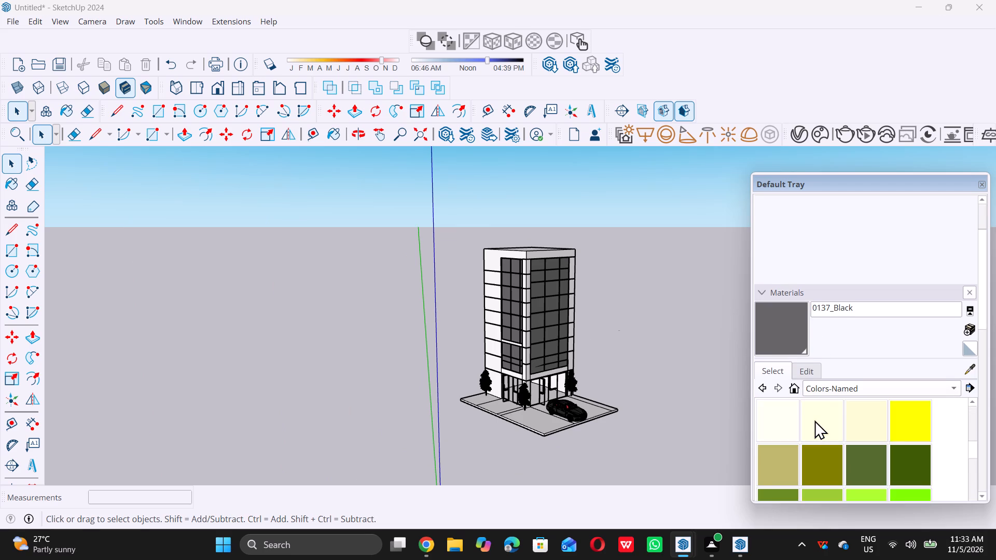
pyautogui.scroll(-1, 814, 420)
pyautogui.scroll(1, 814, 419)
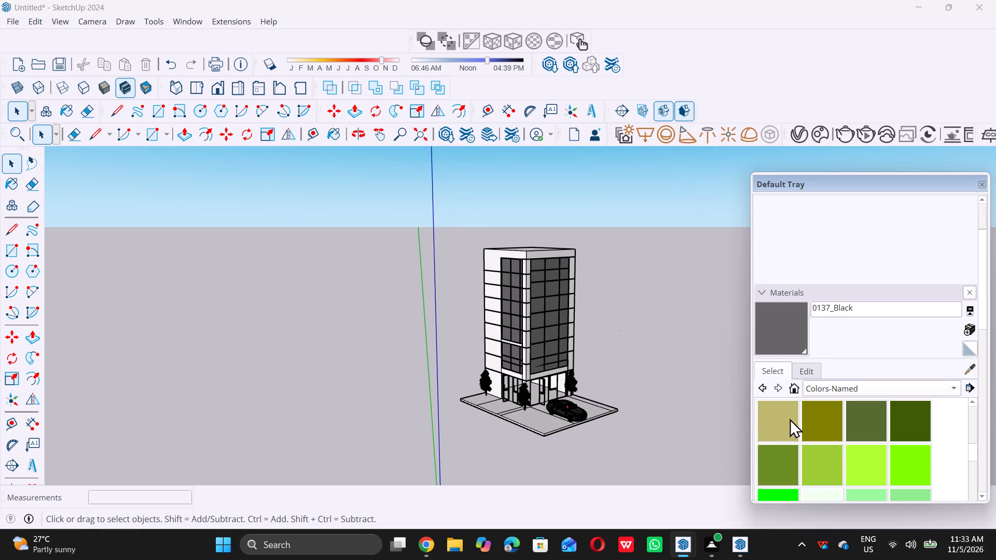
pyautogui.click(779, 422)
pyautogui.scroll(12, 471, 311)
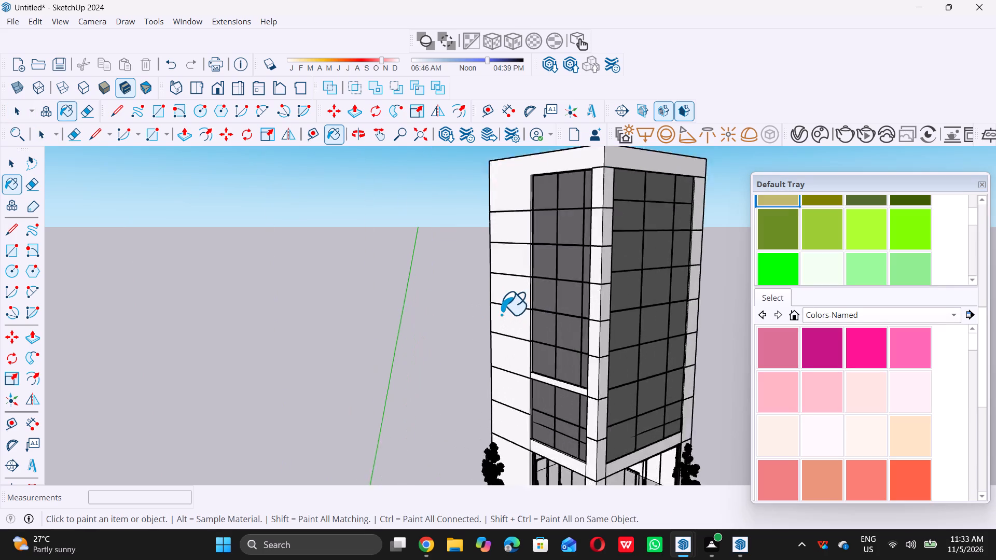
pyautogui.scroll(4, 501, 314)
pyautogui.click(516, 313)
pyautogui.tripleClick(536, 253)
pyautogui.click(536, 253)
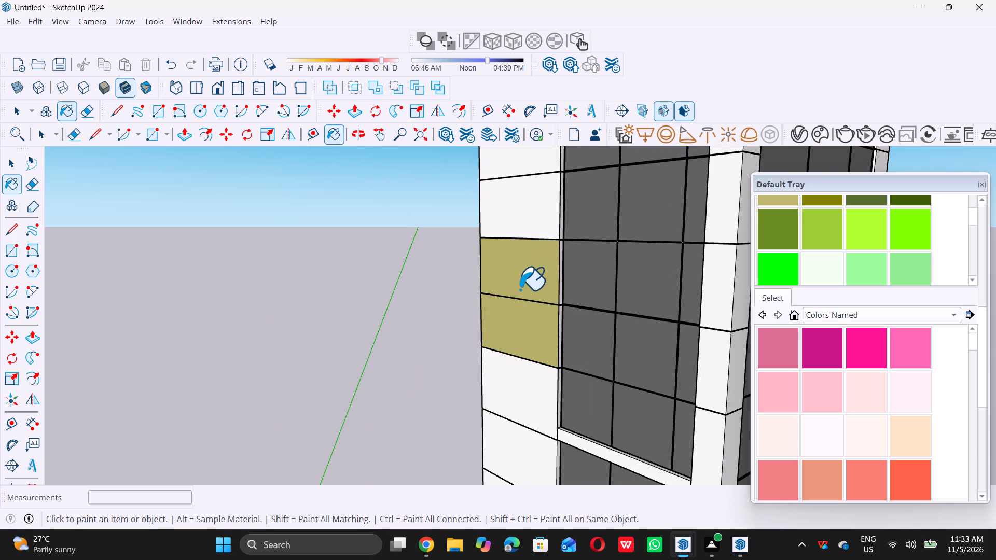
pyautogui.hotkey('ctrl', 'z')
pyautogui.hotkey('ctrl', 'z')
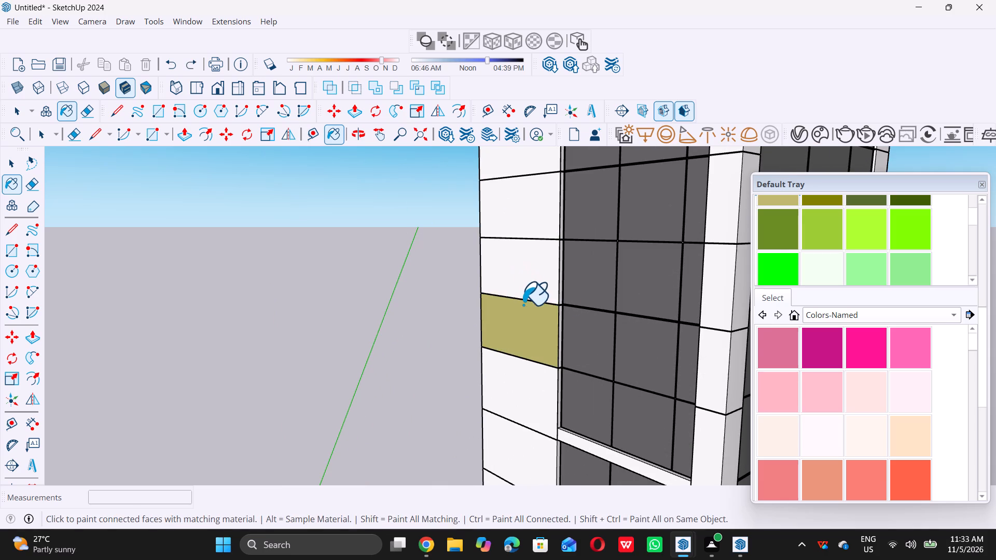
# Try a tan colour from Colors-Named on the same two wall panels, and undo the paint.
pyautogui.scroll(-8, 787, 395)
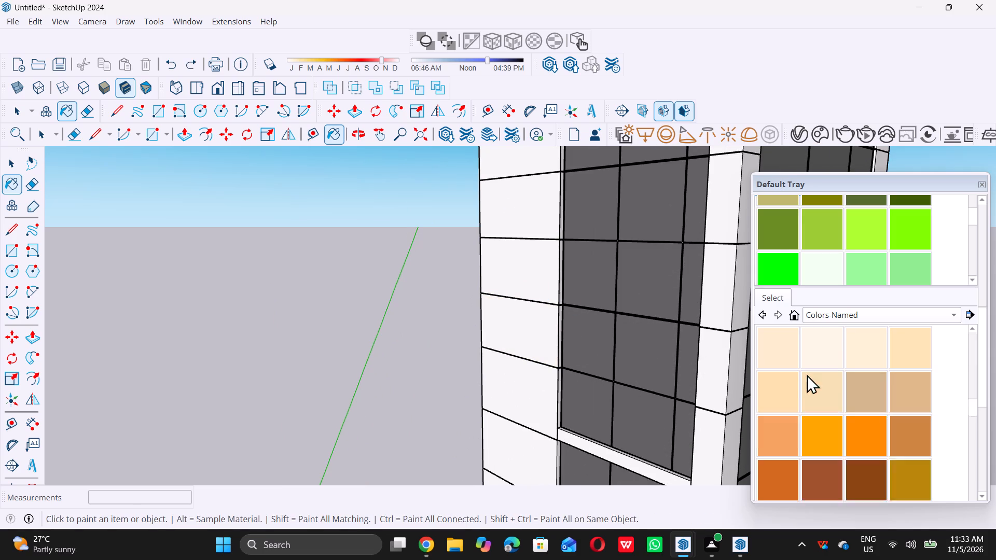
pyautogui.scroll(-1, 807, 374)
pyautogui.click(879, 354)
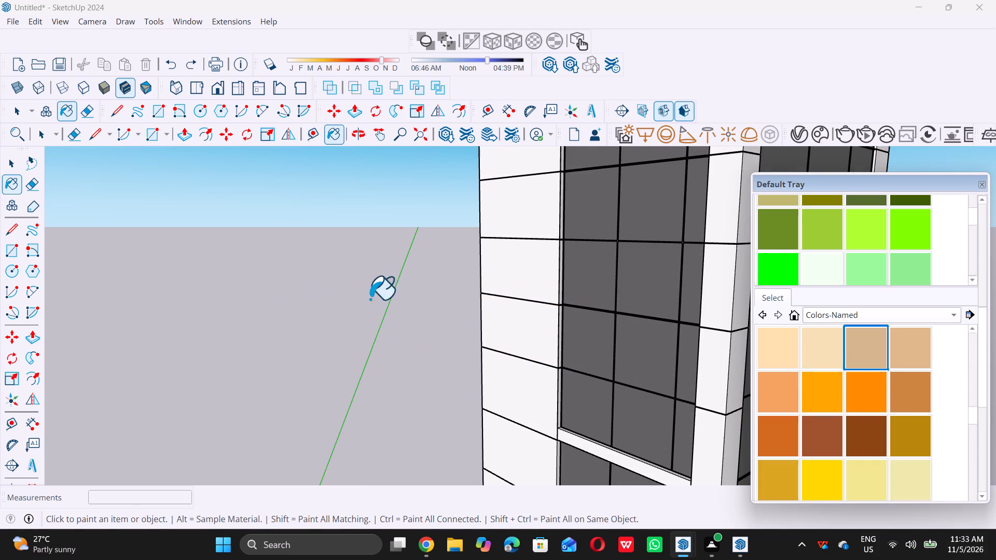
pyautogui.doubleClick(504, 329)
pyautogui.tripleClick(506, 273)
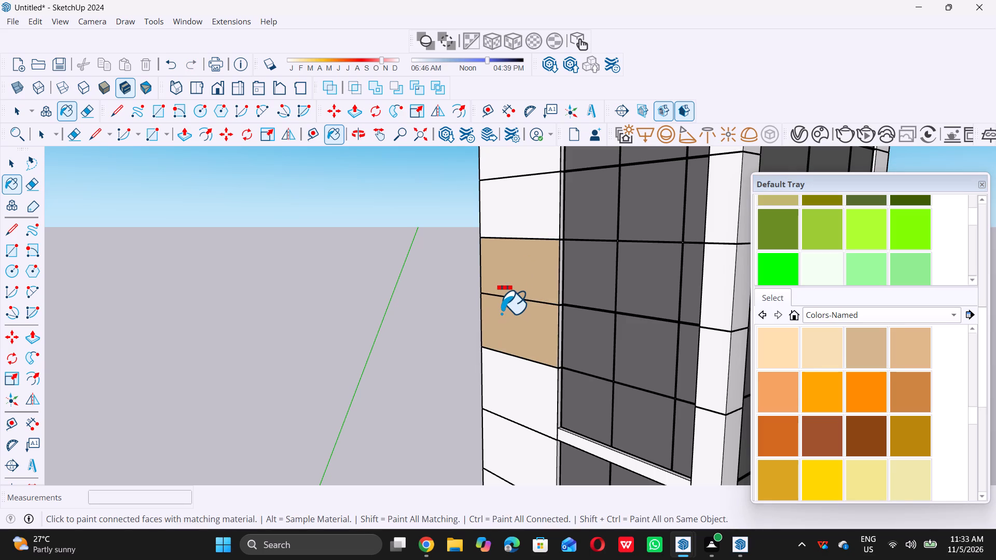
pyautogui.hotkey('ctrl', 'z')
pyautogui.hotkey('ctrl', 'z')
# Paint four vertically adjacent white wall panels beside the narrow glazing with the darkest olive green from Colors-Named.
pyautogui.scroll(-2, 853, 391)
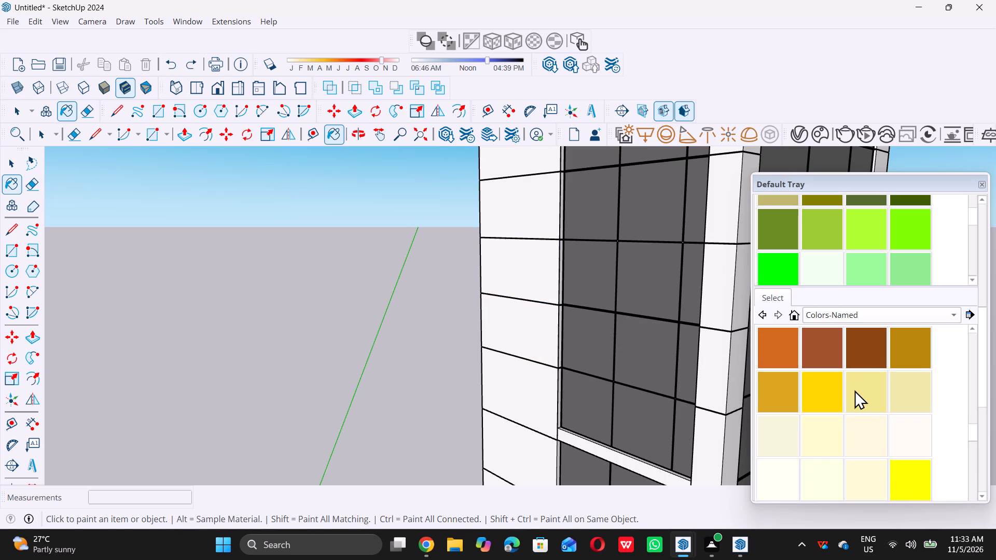
pyautogui.scroll(-3, 854, 390)
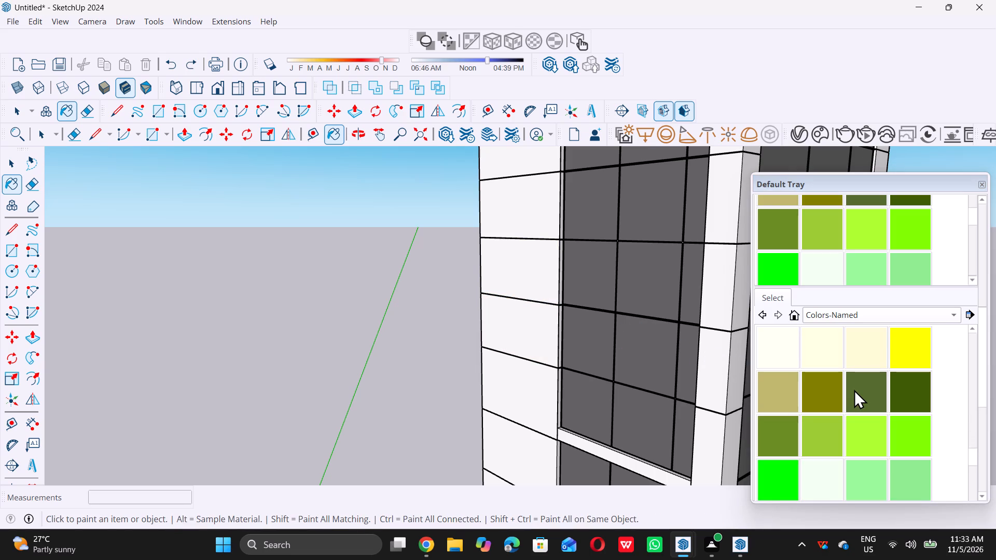
pyautogui.scroll(-1, 856, 390)
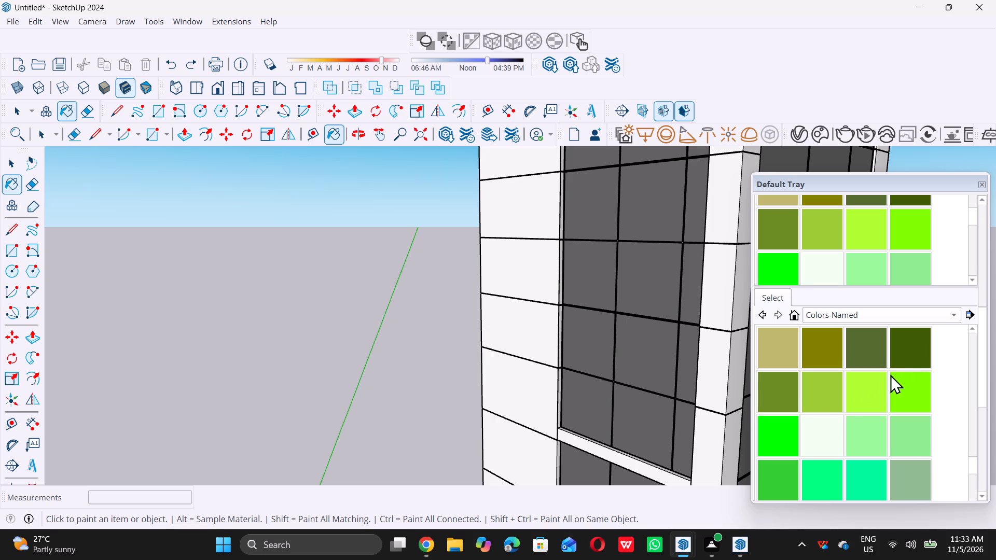
pyautogui.click(914, 358)
pyautogui.tripleClick(516, 330)
pyautogui.click(518, 331)
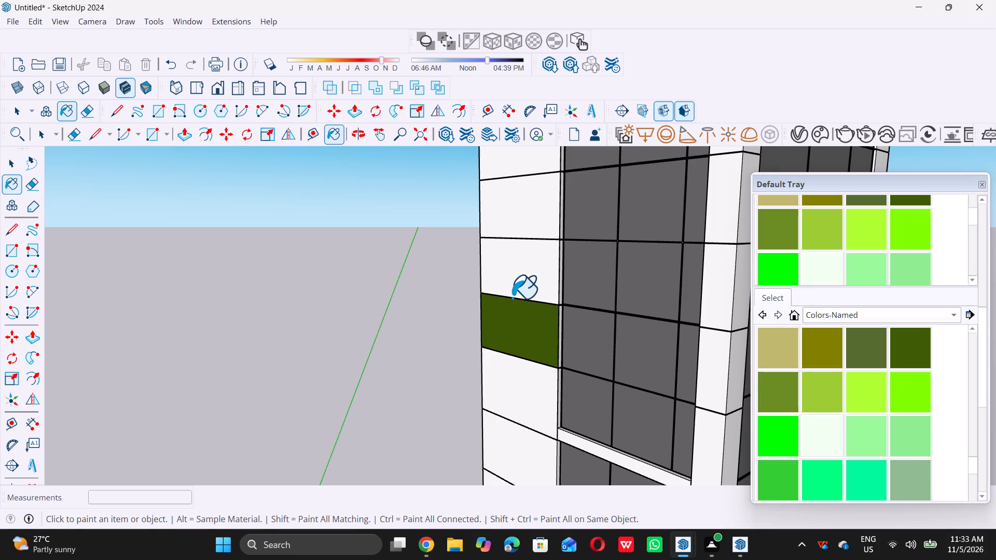
pyautogui.tripleClick(515, 289)
pyautogui.scroll(-5, 501, 316)
pyautogui.moveTo(504, 342); pyautogui.dragTo(562, 310, button='middle')
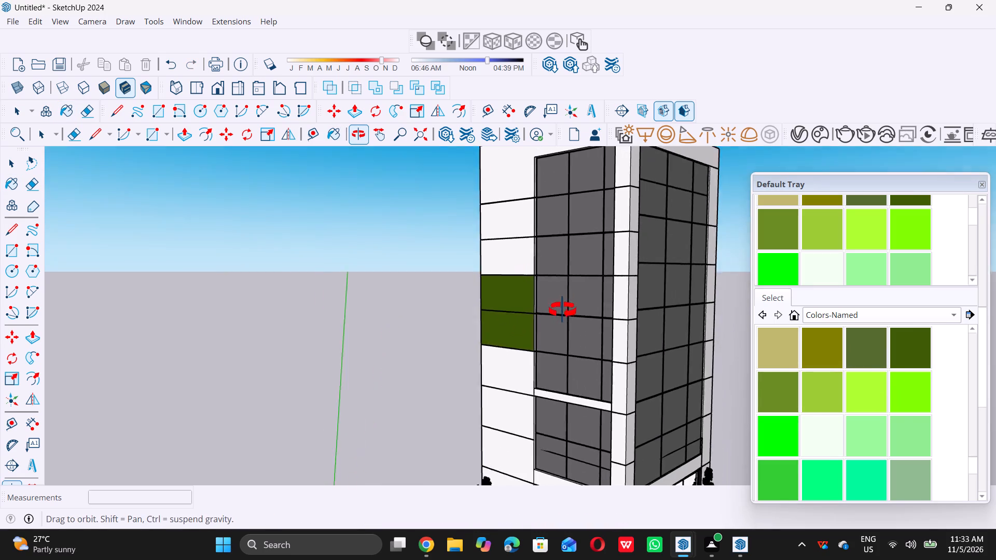
pyautogui.moveTo(562, 310); pyautogui.dragTo(590, 311, button='middle')
pyautogui.scroll(5, 507, 364)
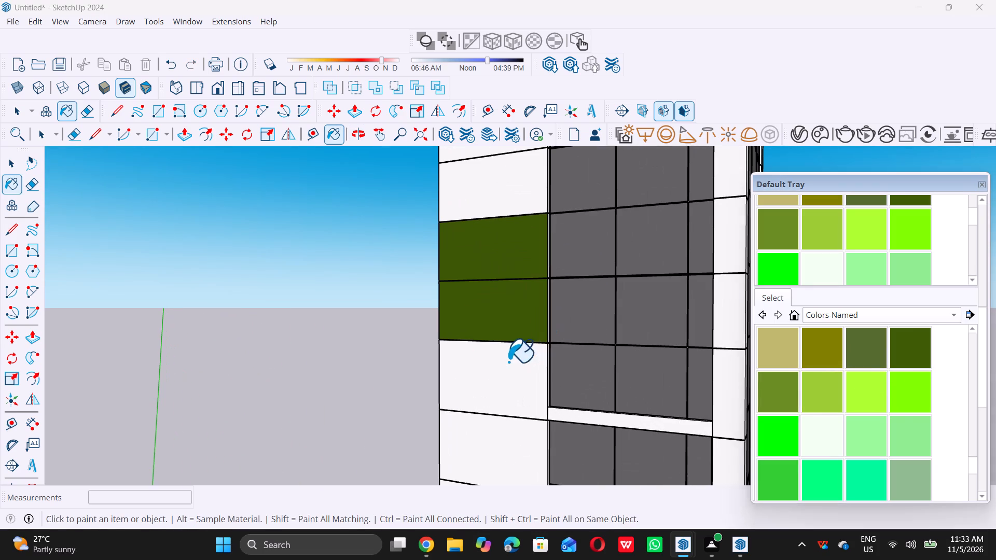
pyautogui.click(508, 361)
pyautogui.click(506, 426)
# Paint the remaining lower panels of the same wall strip dark olive green, down to ground level beside the entrance.
pyautogui.scroll(-12, 490, 384)
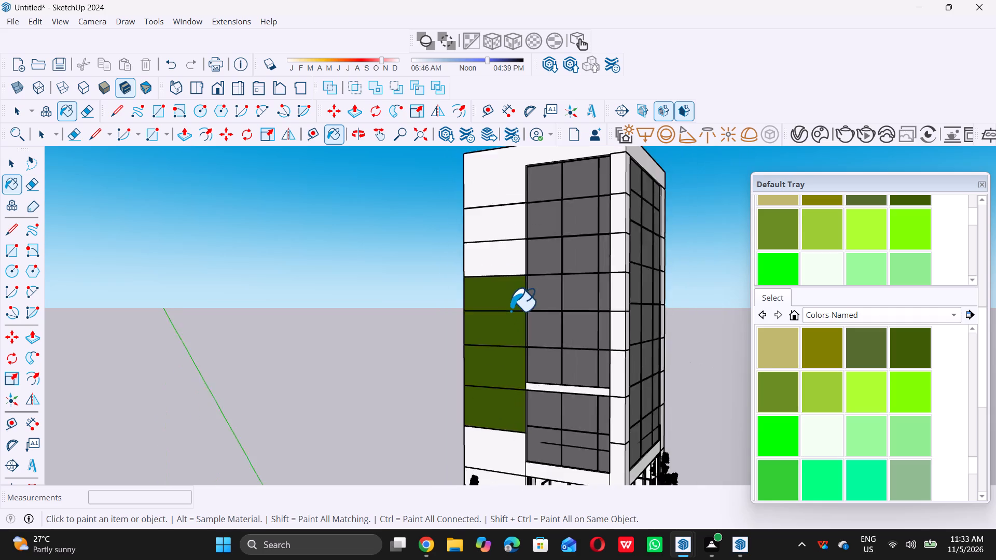
pyautogui.scroll(-12, 510, 311)
pyautogui.moveTo(511, 365); pyautogui.dragTo(530, 355, button='middle')
pyautogui.scroll(7, 525, 363)
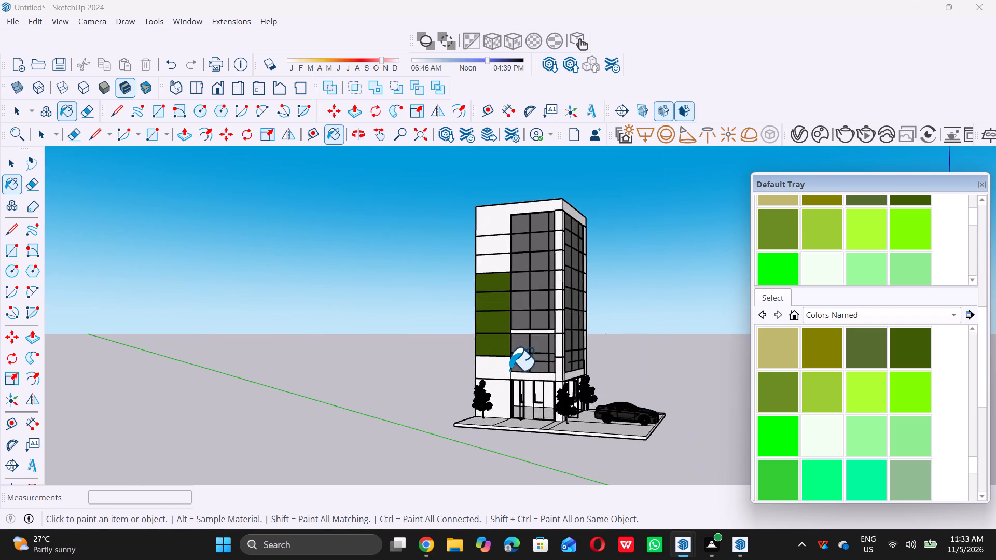
pyautogui.scroll(13, 509, 370)
pyautogui.doubleClick(499, 366)
pyautogui.click(499, 369)
pyautogui.tripleClick(483, 431)
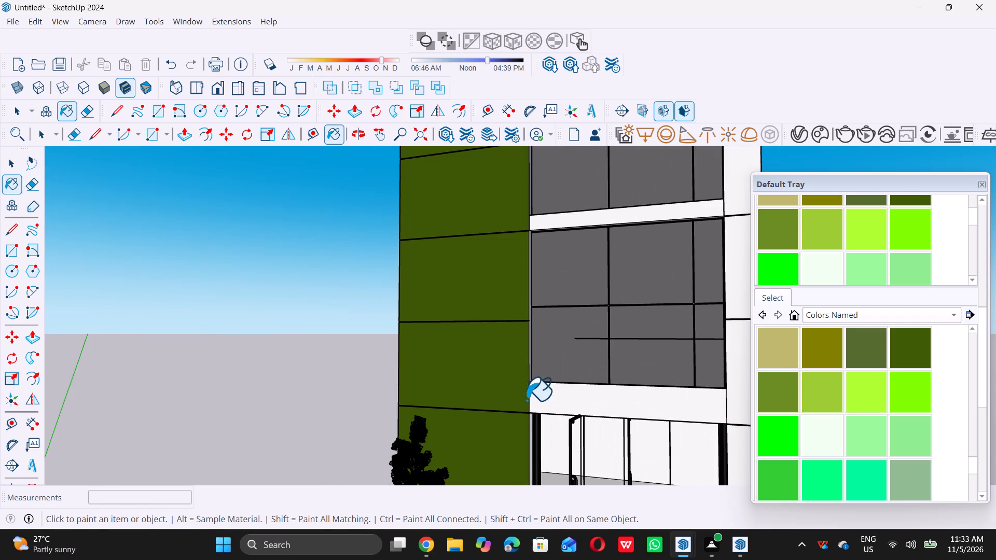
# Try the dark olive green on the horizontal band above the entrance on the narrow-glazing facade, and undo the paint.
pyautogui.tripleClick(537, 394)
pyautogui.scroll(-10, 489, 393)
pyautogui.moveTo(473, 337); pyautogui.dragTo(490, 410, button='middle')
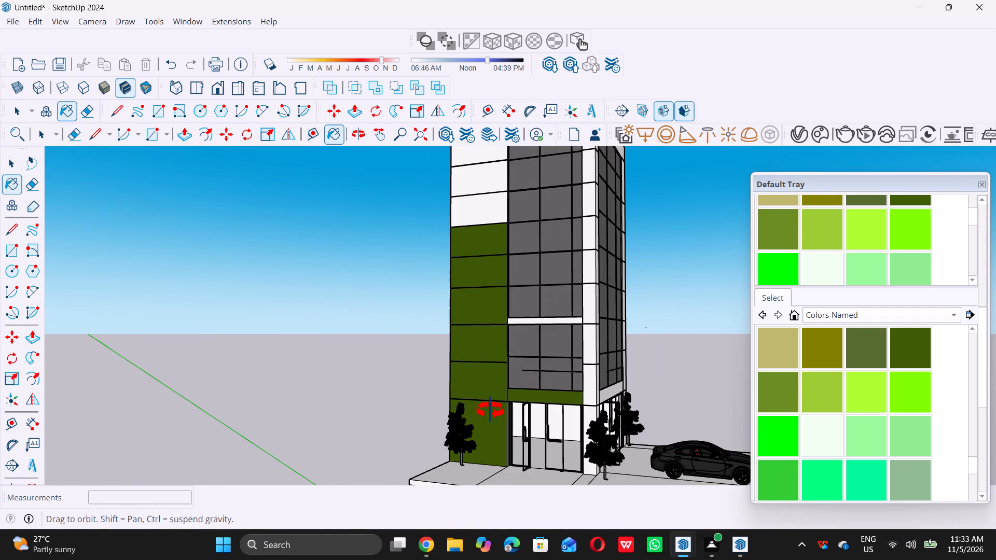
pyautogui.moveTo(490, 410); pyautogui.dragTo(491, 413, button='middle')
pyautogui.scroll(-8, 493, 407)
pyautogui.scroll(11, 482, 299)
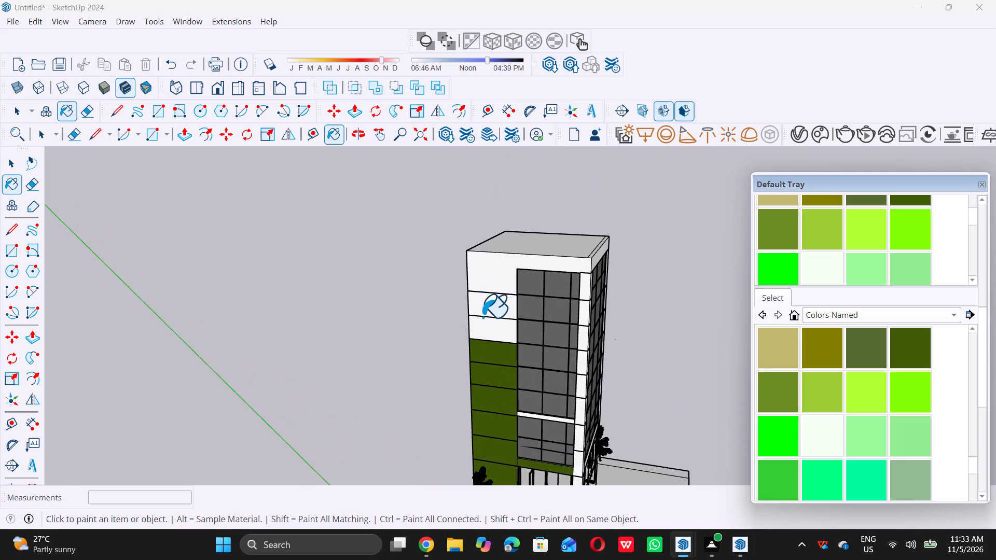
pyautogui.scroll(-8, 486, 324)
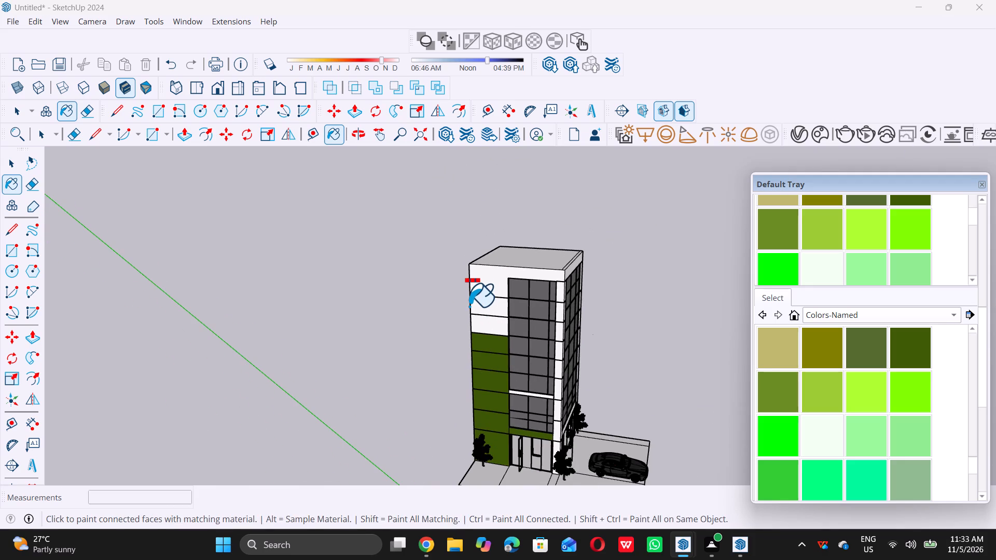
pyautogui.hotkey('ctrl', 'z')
# Paint the upper white panels of the wall strip beside the narrow glazing dark olive green, including the top parapet panel.
pyautogui.scroll(4, 482, 316)
pyautogui.click(500, 329)
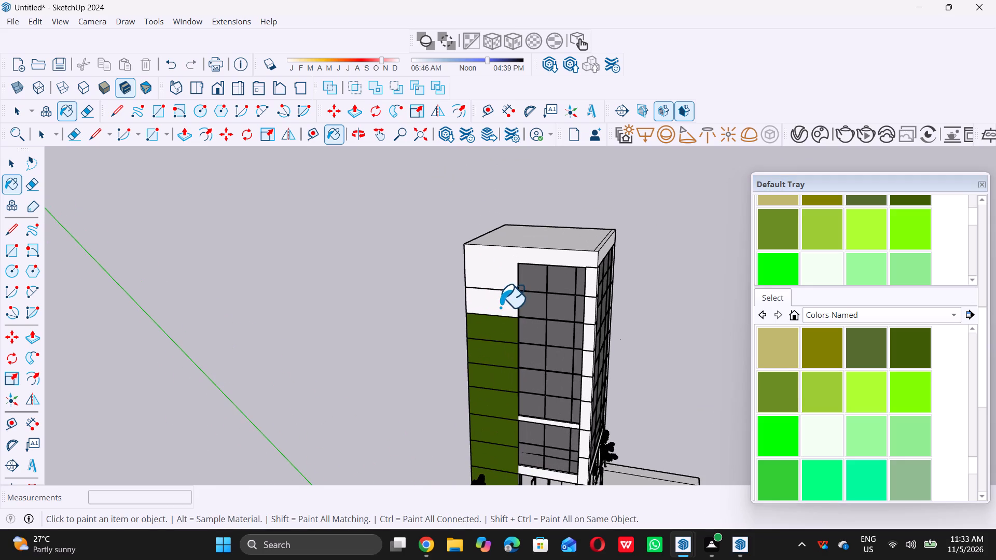
pyautogui.click(500, 307)
pyautogui.tripleClick(494, 275)
# Paint the top parapet band of the adjacent wide-glazing facade dark olive green.
pyautogui.scroll(-4, 453, 283)
pyautogui.moveTo(537, 325); pyautogui.dragTo(400, 306, button='middle')
pyautogui.middleClick(399, 306)
pyautogui.scroll(4, 535, 270)
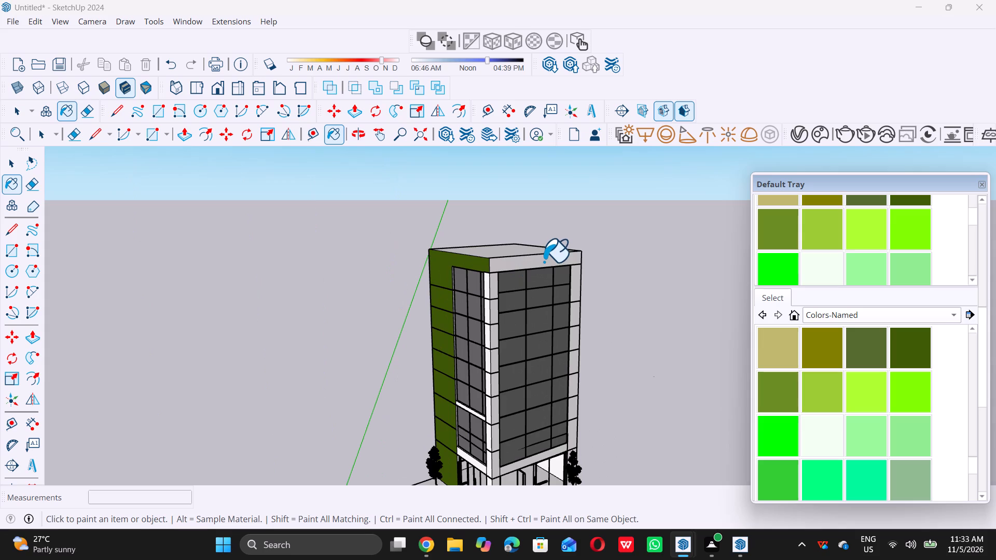
pyautogui.doubleClick(544, 261)
# Paint the upper four panels of the wide-glazing facade's outer edge column, away from the shared corner, dark olive green.
pyautogui.scroll(13, 573, 296)
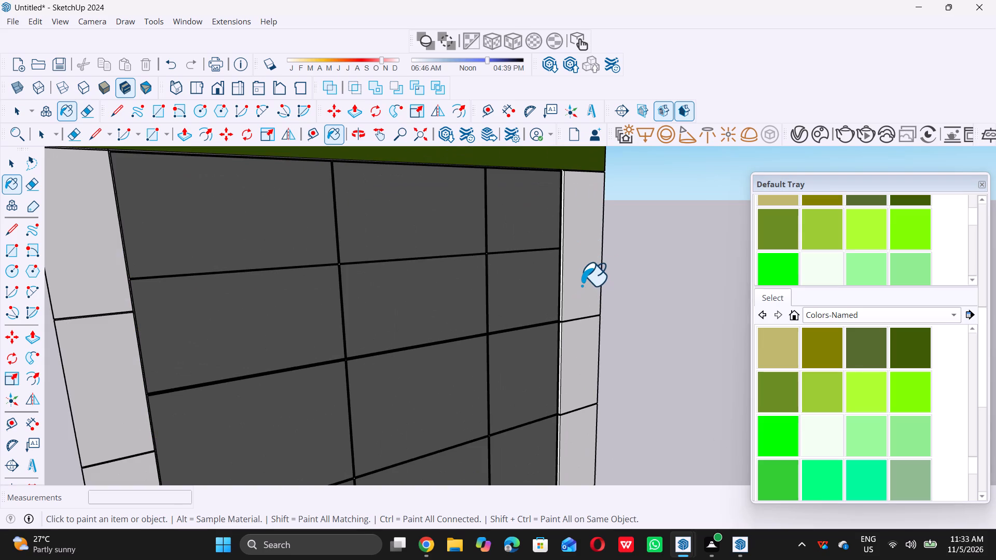
pyautogui.doubleClick(582, 281)
pyautogui.click(583, 369)
pyautogui.scroll(-8, 527, 305)
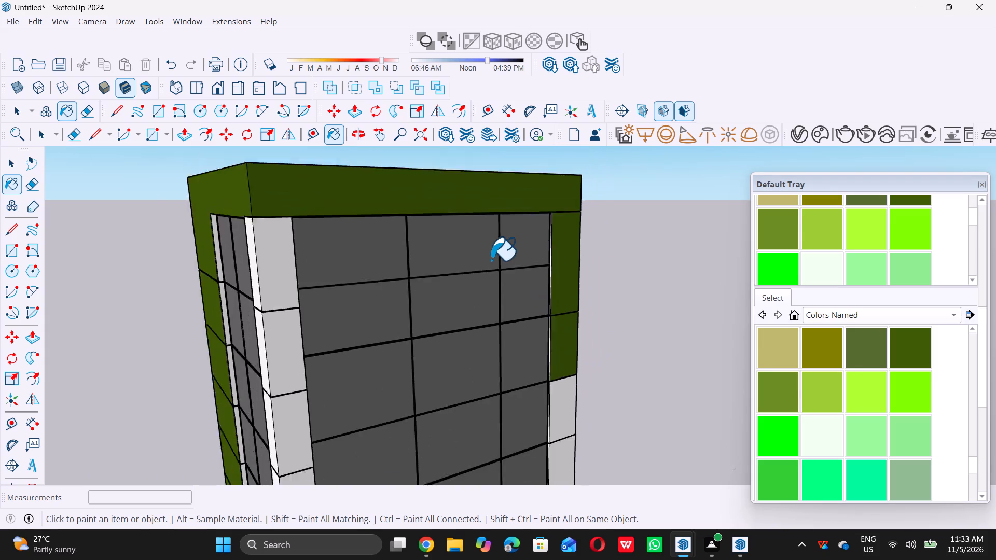
pyautogui.scroll(-10, 491, 260)
pyautogui.scroll(15, 521, 342)
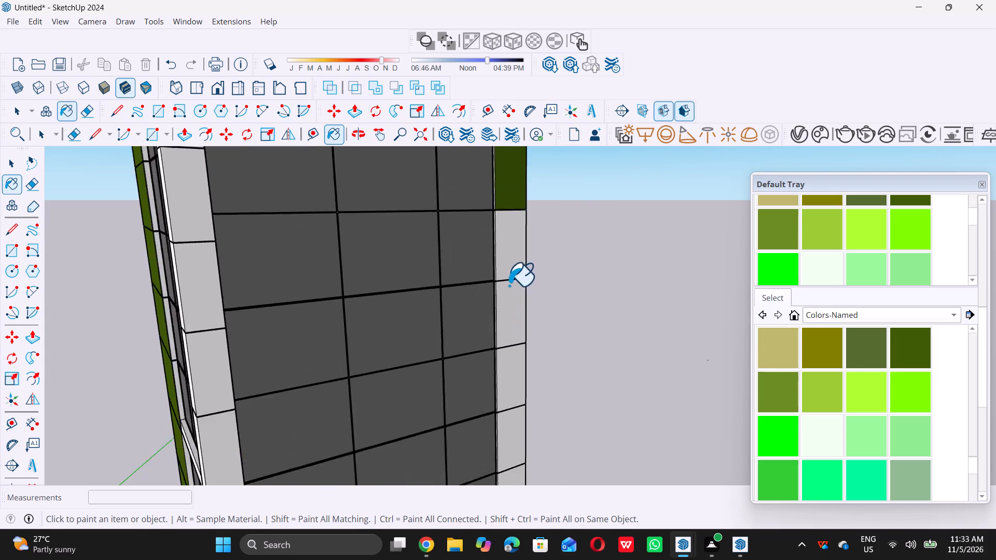
pyautogui.click(504, 258)
pyautogui.click(505, 263)
pyautogui.click(517, 334)
# Paint the remaining lower panels of the wide-glazing facade's outer edge column dark olive green, down to the entrance level.
pyautogui.scroll(-8, 507, 306)
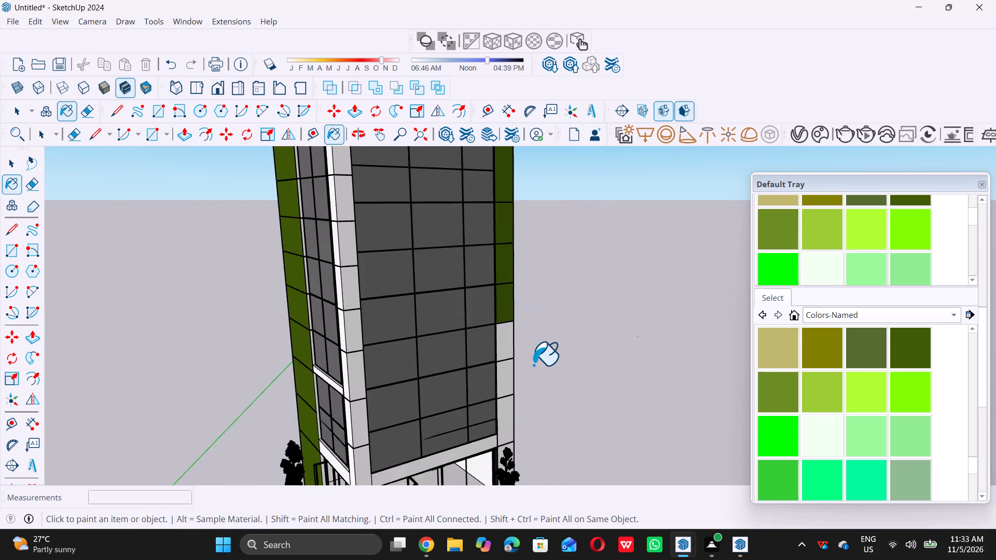
pyautogui.scroll(6, 533, 367)
pyautogui.scroll(4, 476, 334)
pyautogui.click(463, 319)
pyautogui.click(480, 391)
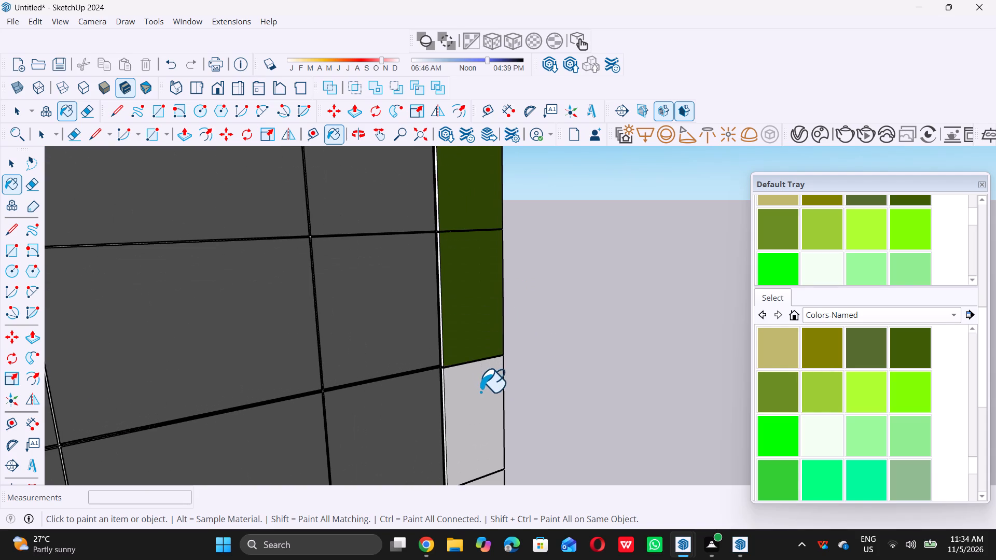
pyautogui.scroll(-17, 474, 351)
pyautogui.scroll(5, 497, 398)
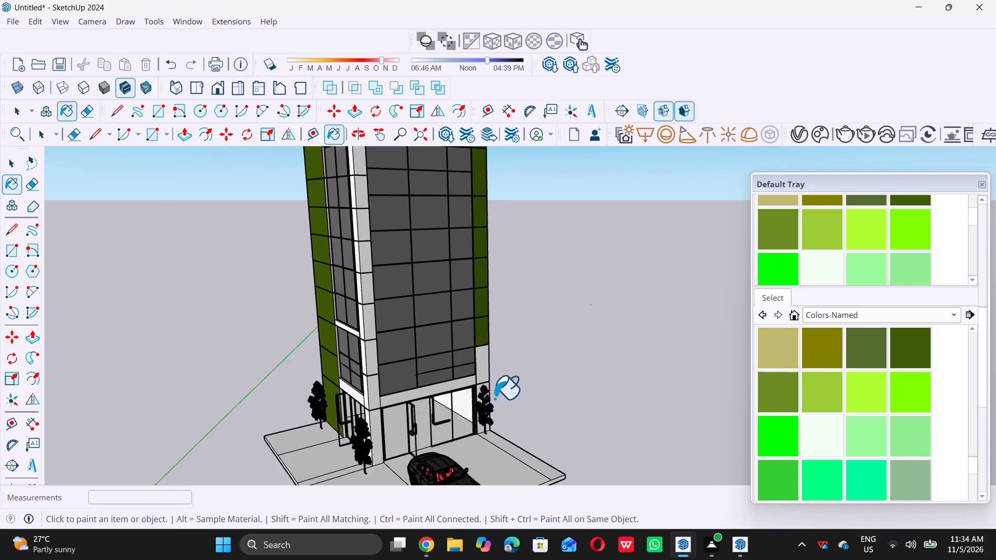
pyautogui.click(473, 364)
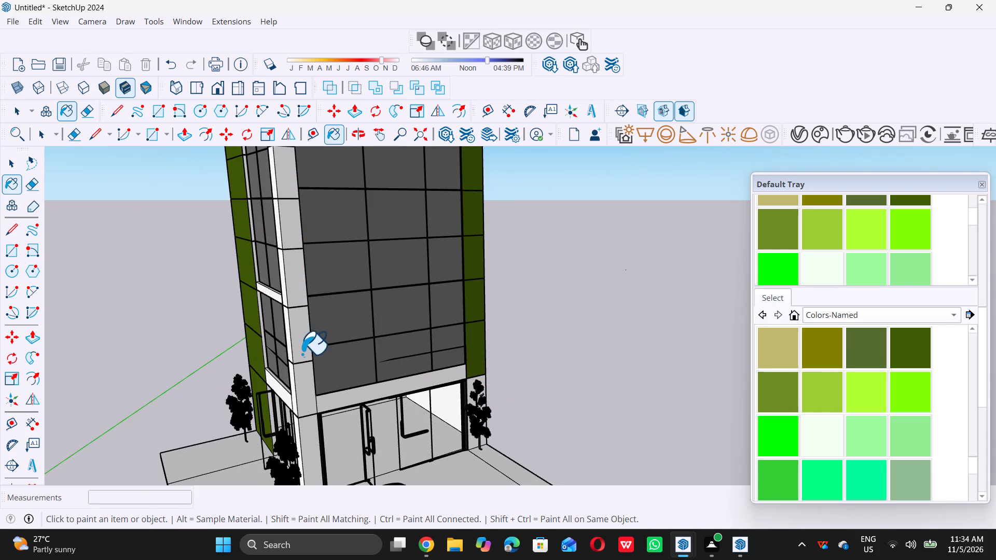
# Paint all the corner column panels on the wide-glazing facade dark olive green, from the entrance level up to the parapet.
pyautogui.click(301, 352)
pyautogui.doubleClick(303, 394)
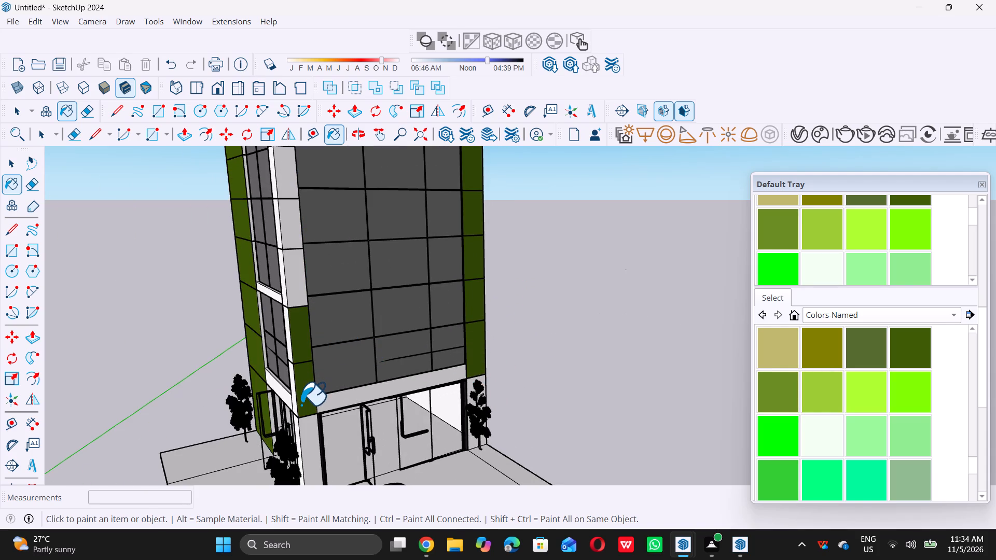
pyautogui.click(291, 285)
pyautogui.click(287, 235)
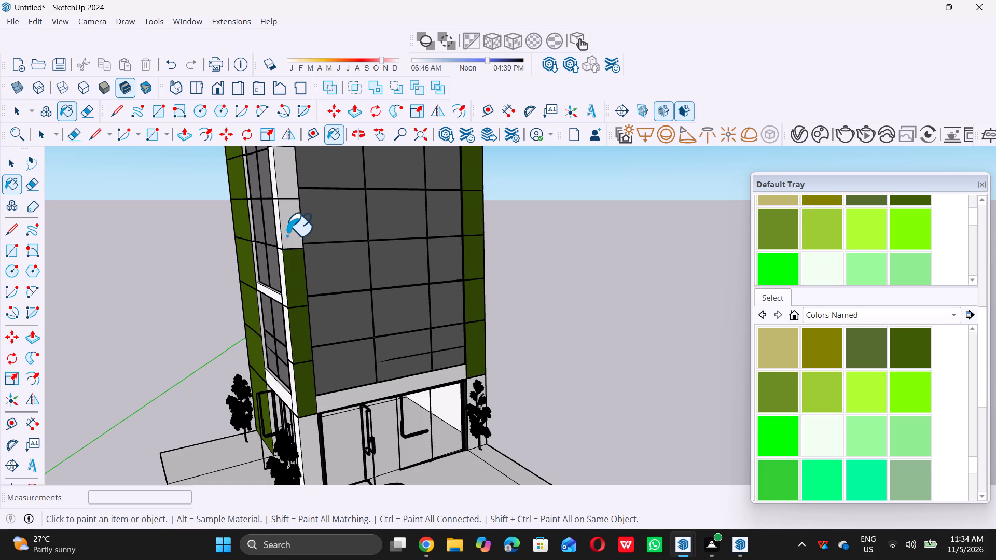
pyautogui.scroll(-12, 315, 320)
pyautogui.scroll(3, 303, 270)
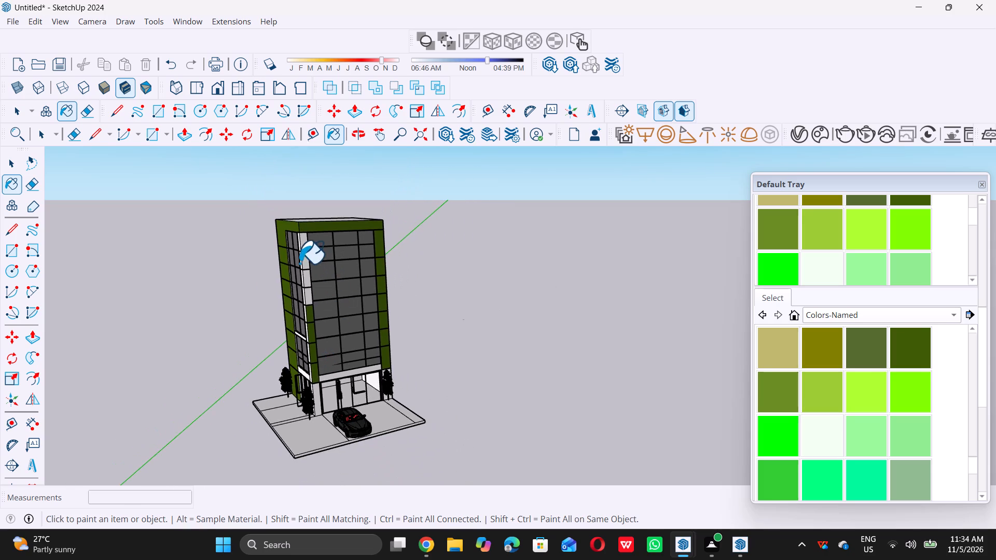
pyautogui.scroll(13, 299, 263)
pyautogui.click(299, 244)
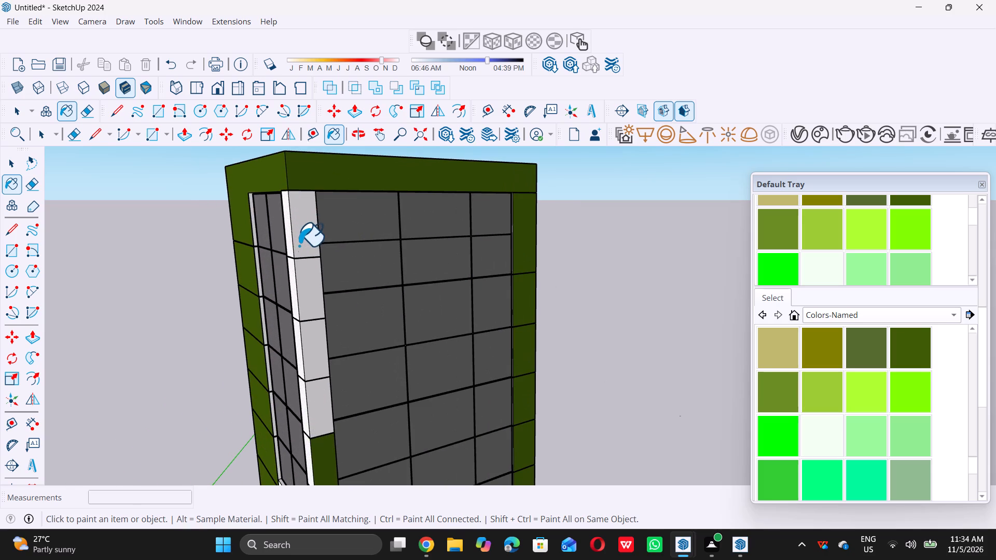
pyautogui.click(308, 305)
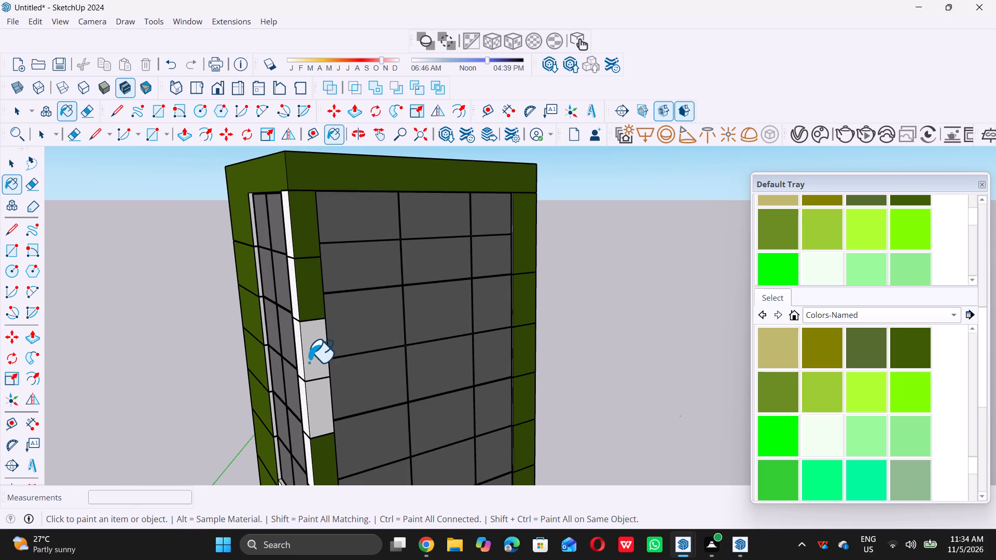
pyautogui.click(311, 362)
pyautogui.tripleClick(320, 400)
# Paint the upper four panels of the corner column's face on the narrow-glazing facade dark olive green.
pyautogui.scroll(-11, 329, 348)
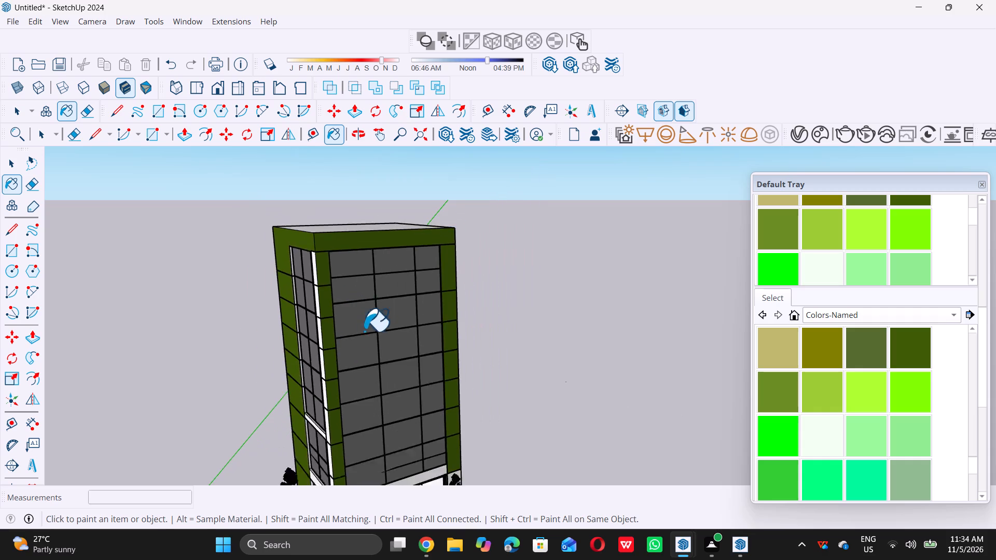
pyautogui.moveTo(321, 369); pyautogui.dragTo(413, 360, button='middle')
pyautogui.scroll(6, 363, 293)
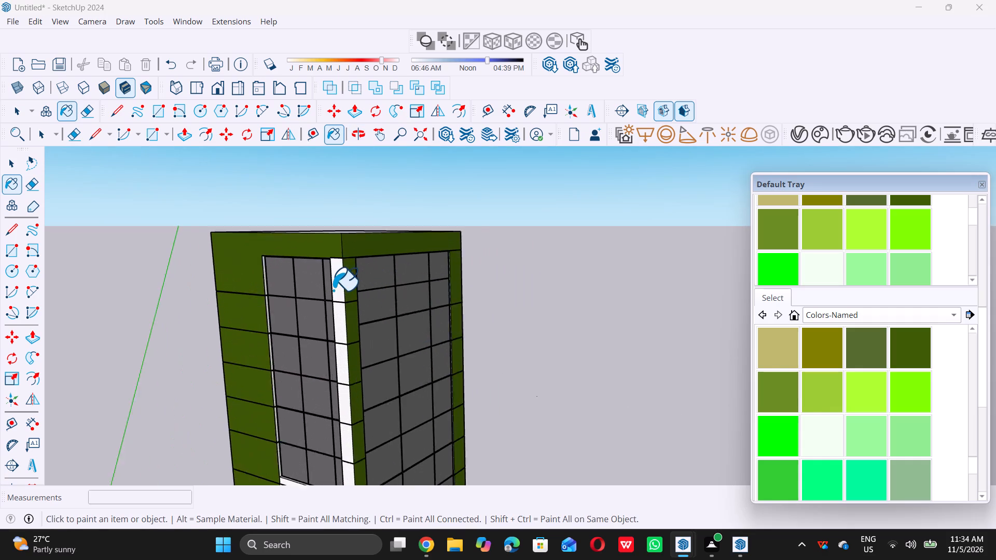
pyautogui.scroll(15, 331, 291)
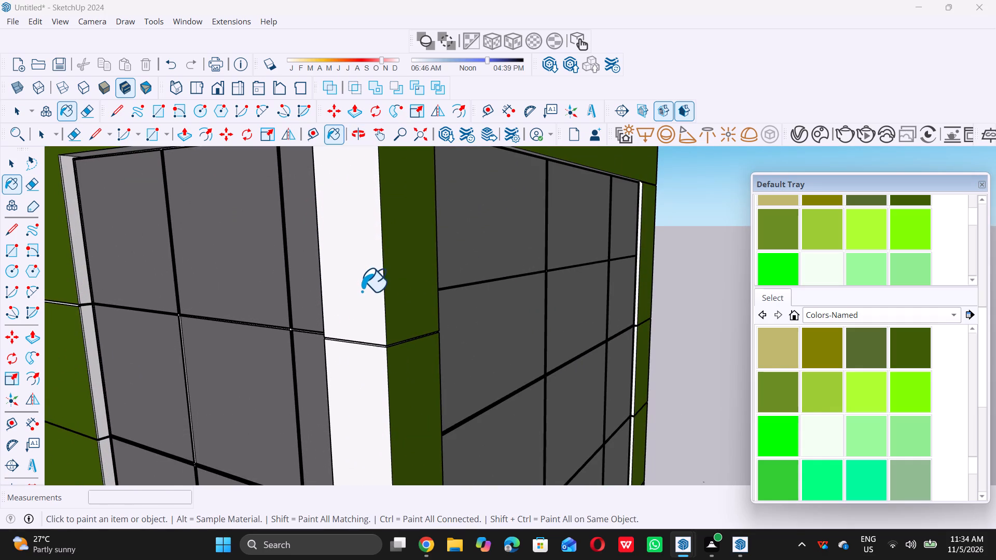
pyautogui.click(362, 291)
pyautogui.click(354, 385)
pyautogui.scroll(-17, 378, 338)
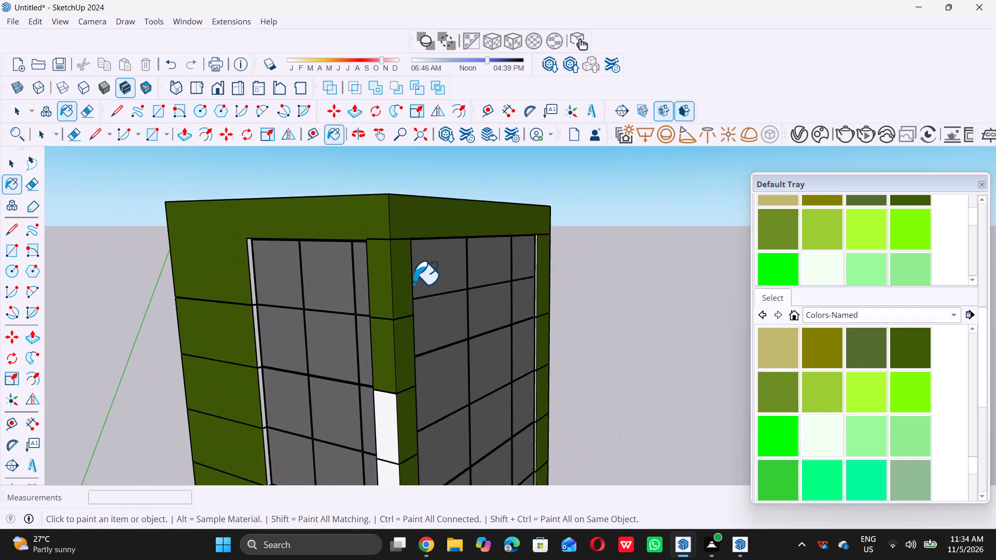
pyautogui.scroll(-8, 413, 284)
pyautogui.scroll(15, 402, 361)
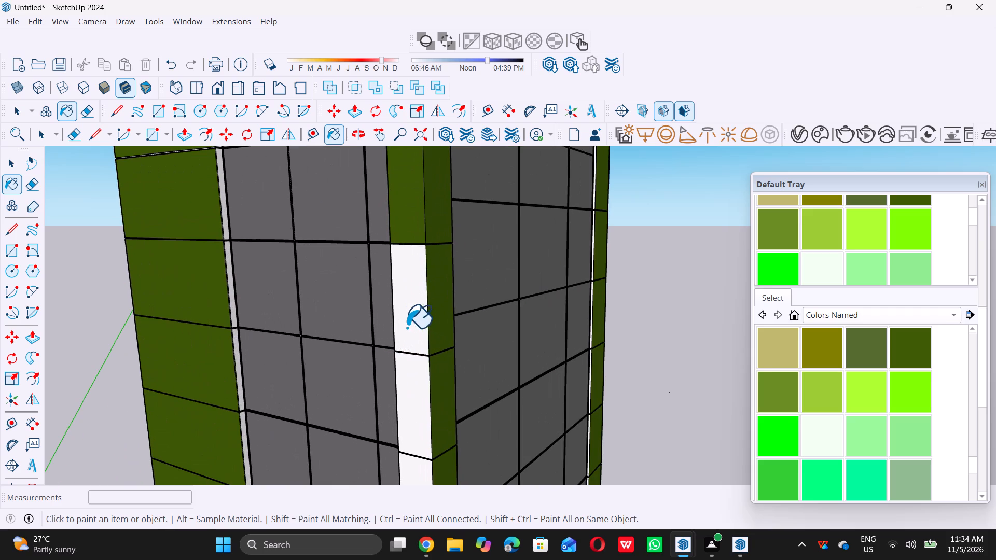
pyautogui.click(413, 318)
pyautogui.click(412, 381)
# Paint the remaining lower panels of the corner column's face on the narrow-glazing facade dark olive green, down to the entrance level.
pyautogui.scroll(-2, 434, 326)
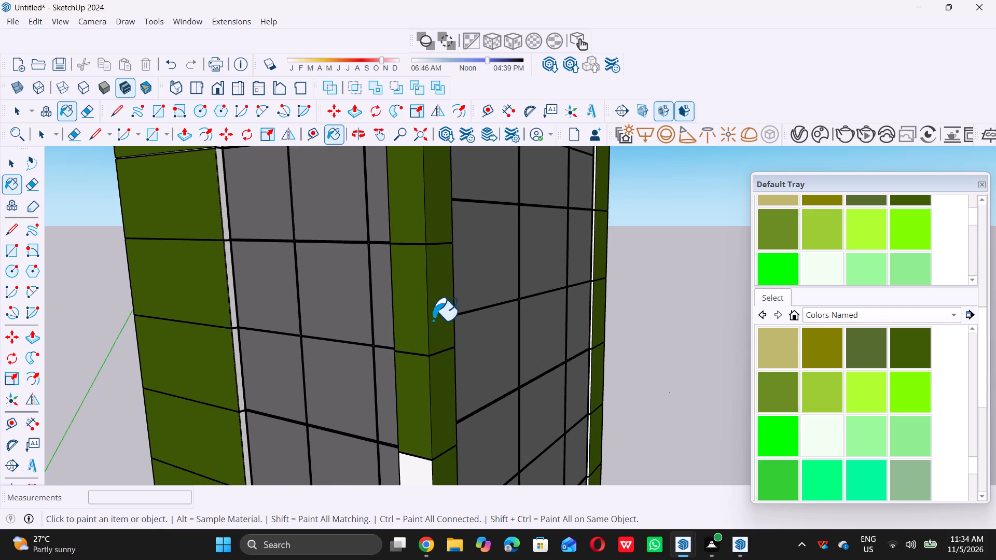
pyautogui.scroll(-20, 433, 320)
pyautogui.moveTo(430, 353); pyautogui.dragTo(430, 337, button='middle')
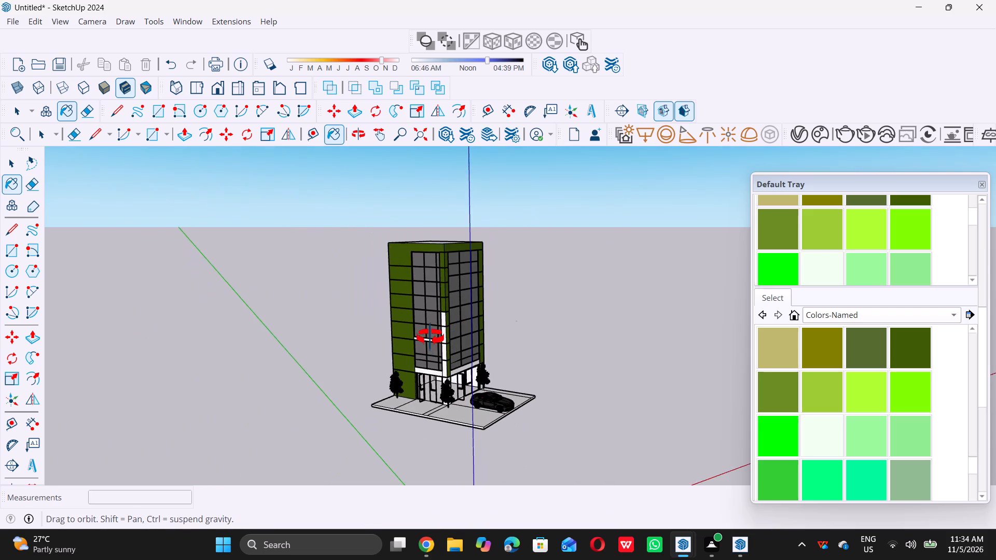
pyautogui.moveTo(430, 337); pyautogui.dragTo(431, 336, button='middle')
pyautogui.scroll(16, 435, 334)
pyautogui.doubleClick(456, 300)
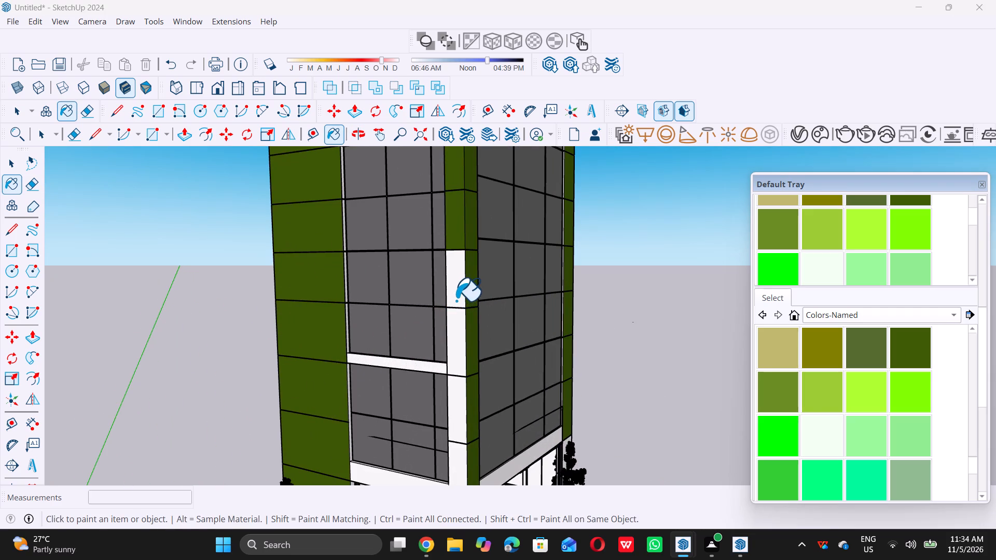
pyautogui.click(452, 328)
pyautogui.scroll(-3, 446, 345)
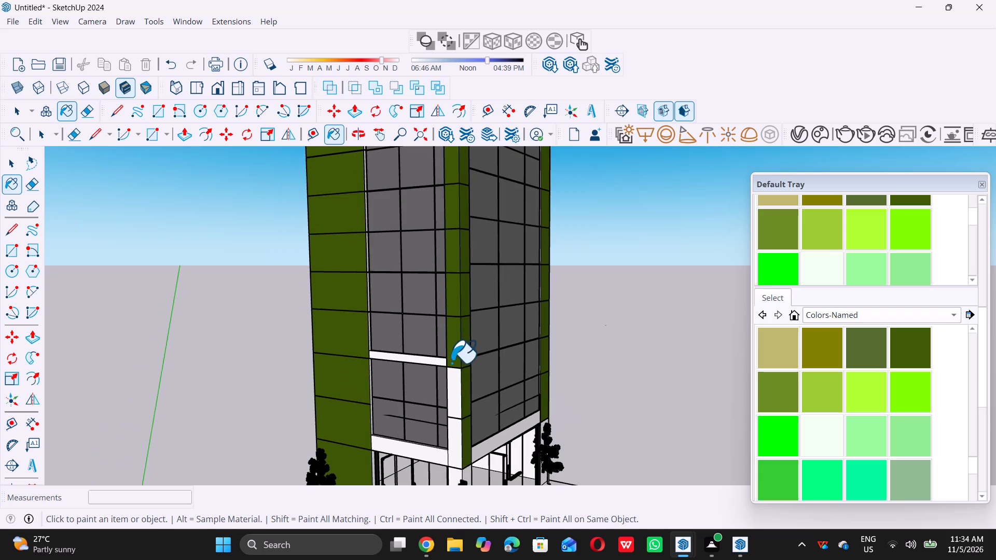
pyautogui.scroll(4, 456, 383)
pyautogui.click(455, 387)
pyautogui.scroll(-10, 450, 358)
pyautogui.scroll(2, 436, 398)
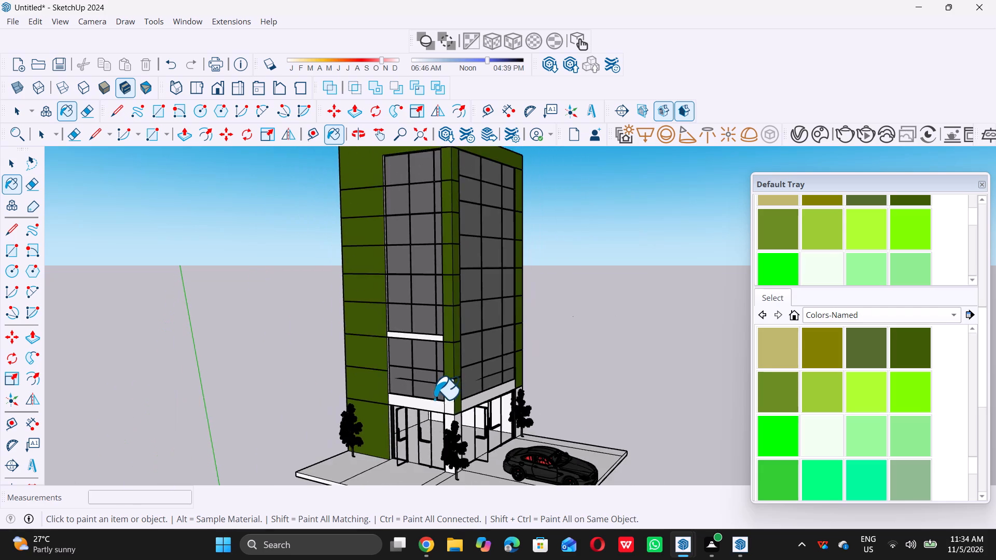
pyautogui.scroll(7, 434, 399)
pyautogui.click(468, 396)
pyautogui.scroll(-4, 462, 394)
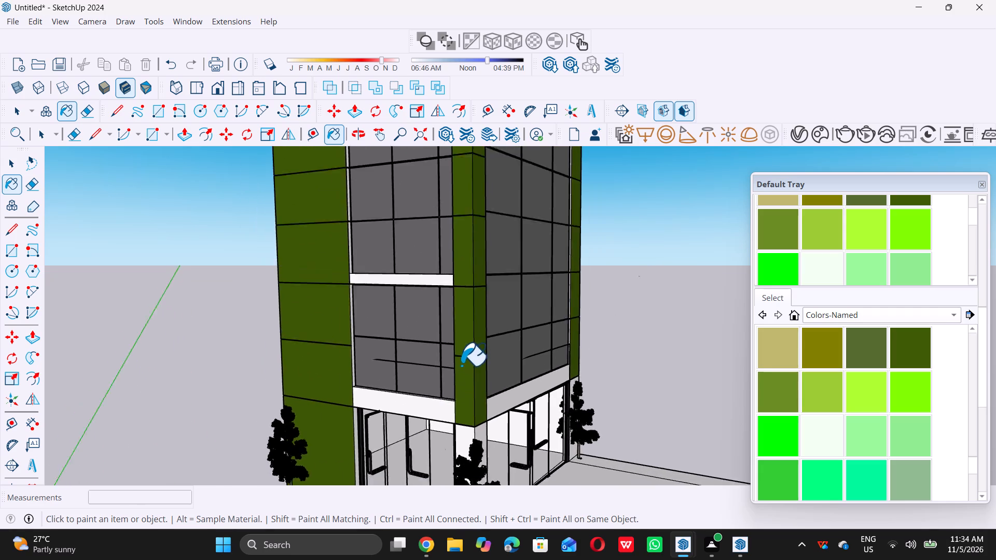
# Paint both faces of the ground-floor corner column beside the entrance doors dark olive green.
pyautogui.scroll(-5, 461, 360)
pyautogui.moveTo(447, 412); pyautogui.dragTo(490, 412, button='middle')
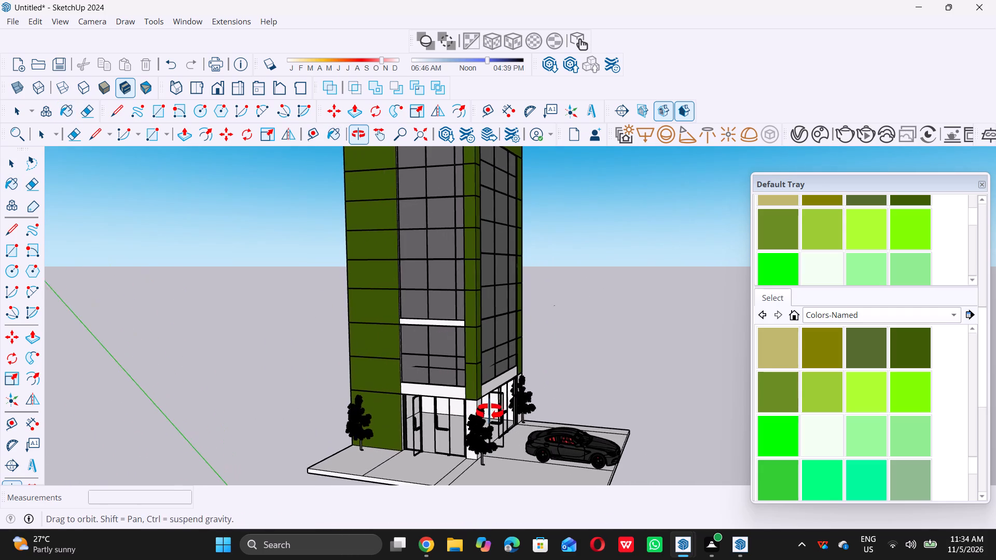
pyautogui.moveTo(490, 412); pyautogui.dragTo(496, 413, button='middle')
pyautogui.scroll(14, 487, 415)
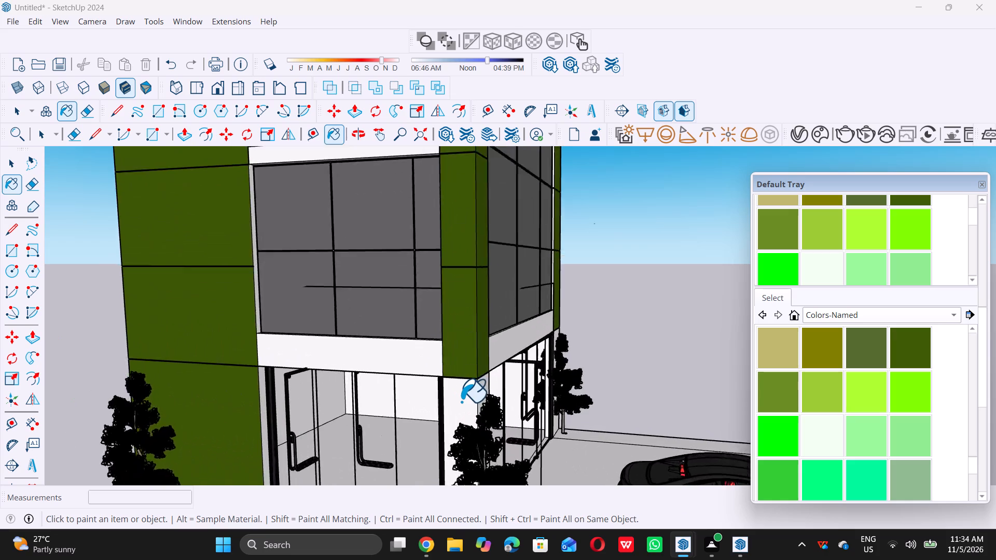
pyautogui.scroll(5, 461, 401)
pyautogui.doubleClick(467, 397)
pyautogui.moveTo(486, 380); pyautogui.dragTo(449, 399, button='middle')
pyautogui.middleClick(449, 399)
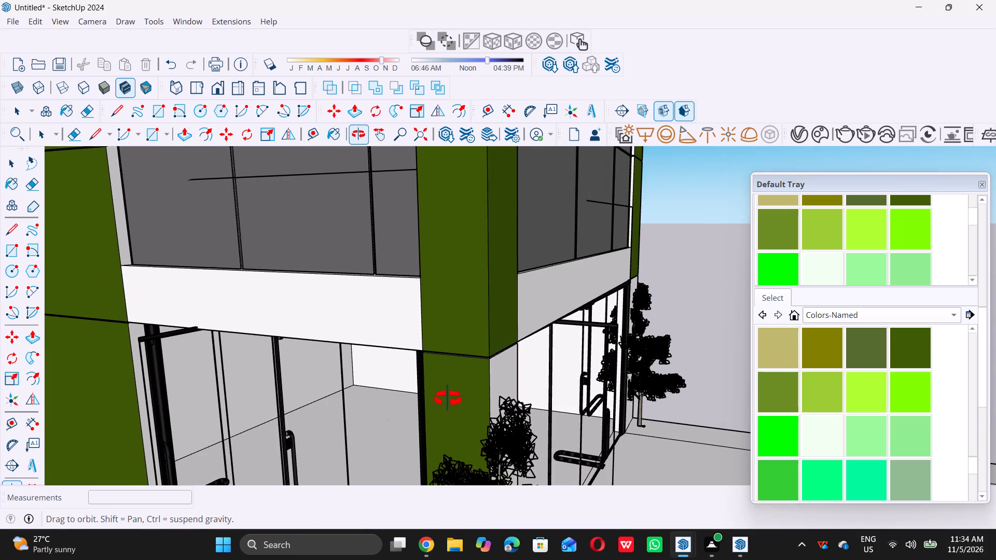
pyautogui.scroll(5, 480, 383)
pyautogui.click(502, 368)
pyautogui.scroll(-4, 494, 360)
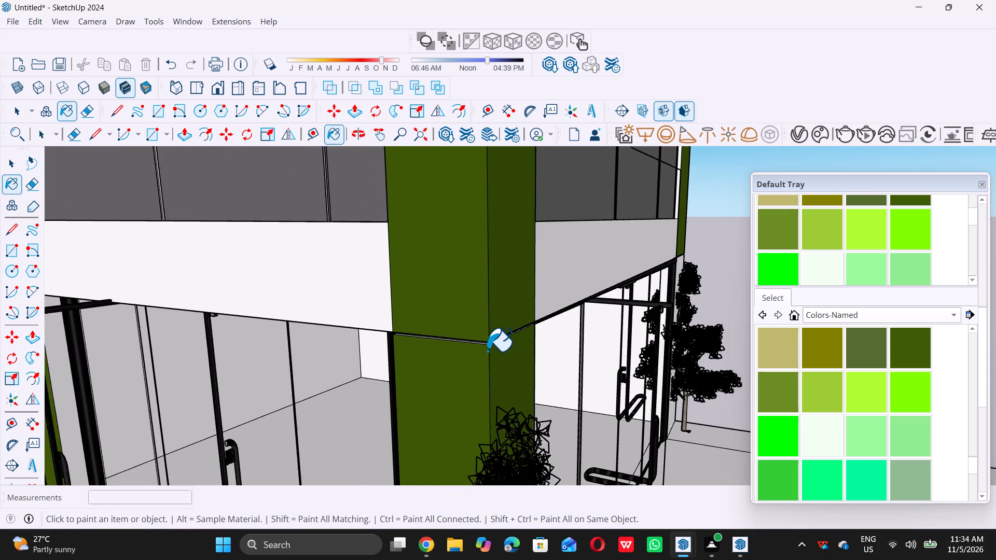
# Examine the painted building from all sides, including the facades, blank side wall, roof and parking forecourt.
pyautogui.scroll(-20, 487, 351)
pyautogui.scroll(-11, 487, 351)
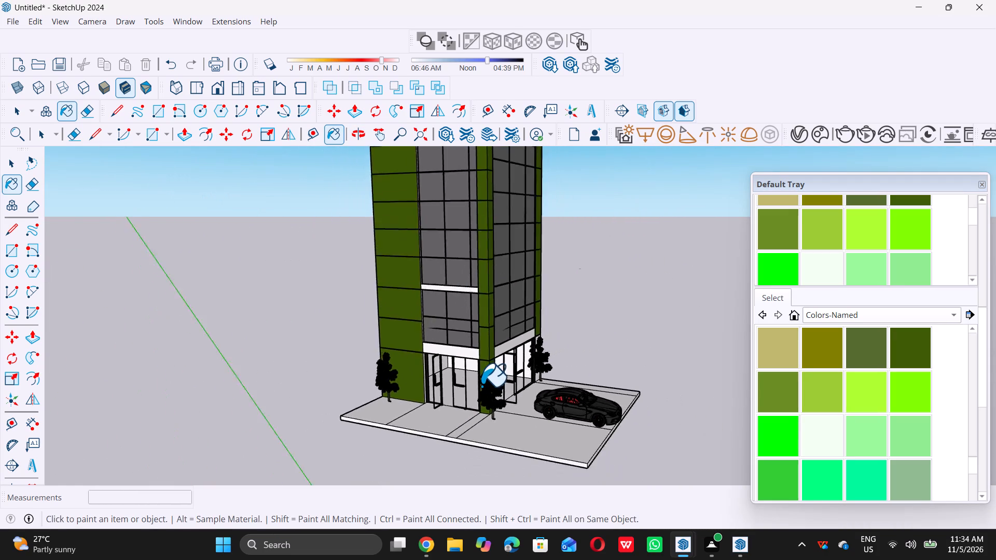
pyautogui.scroll(-10, 481, 386)
pyautogui.moveTo(478, 399); pyautogui.dragTo(463, 382, button='middle')
pyautogui.scroll(7, 472, 379)
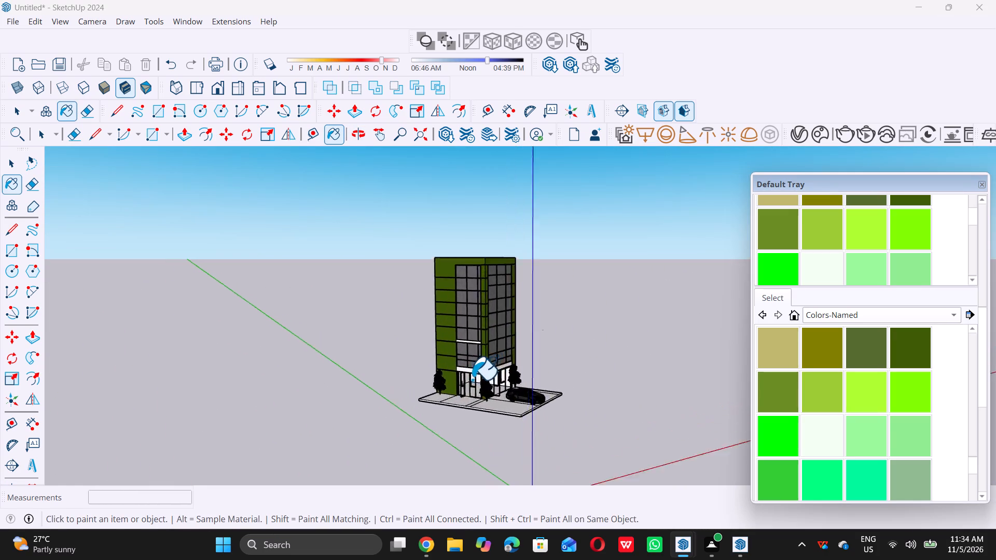
pyautogui.moveTo(421, 374); pyautogui.dragTo(559, 397, button='middle')
pyautogui.middleClick(566, 397)
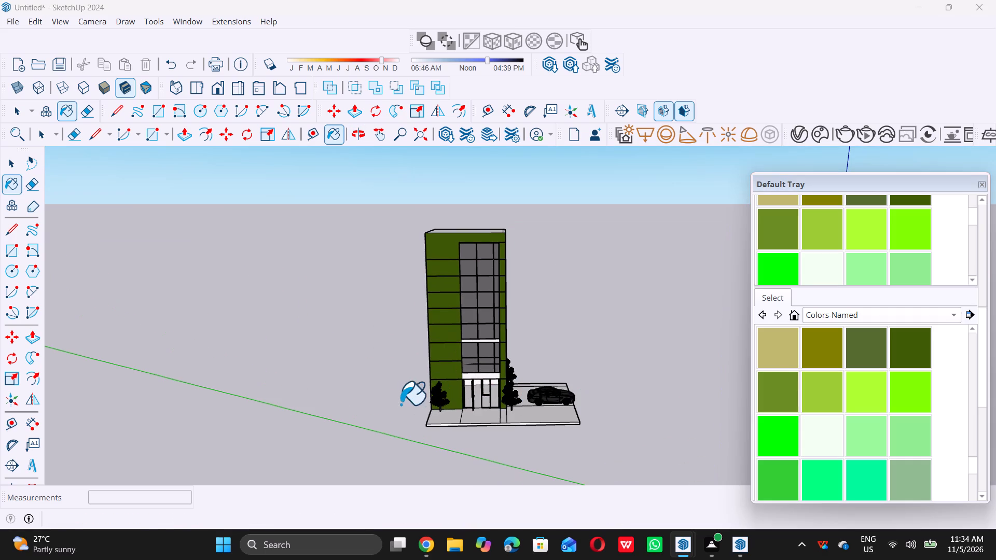
pyautogui.moveTo(552, 393); pyautogui.dragTo(704, 411, button='middle')
pyautogui.middleClick(704, 411)
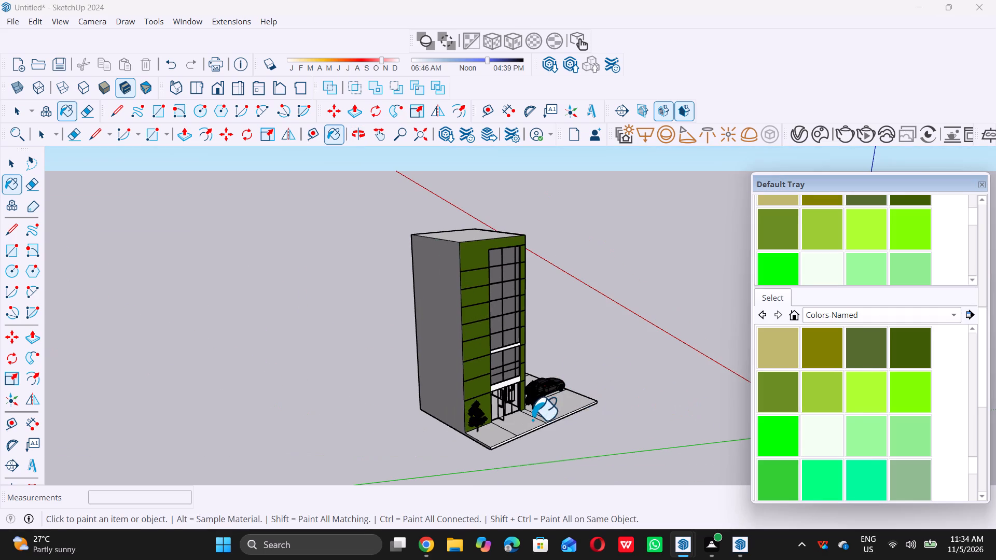
pyautogui.moveTo(423, 411); pyautogui.dragTo(366, 426, button='middle')
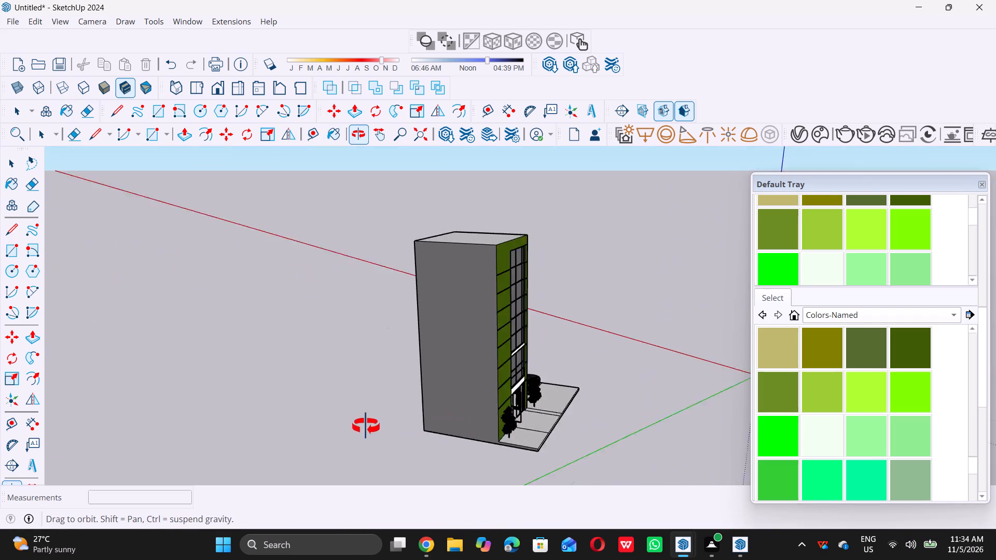
pyautogui.moveTo(366, 426); pyautogui.dragTo(325, 401, button='middle')
pyautogui.moveTo(591, 422); pyautogui.dragTo(433, 464, button='middle')
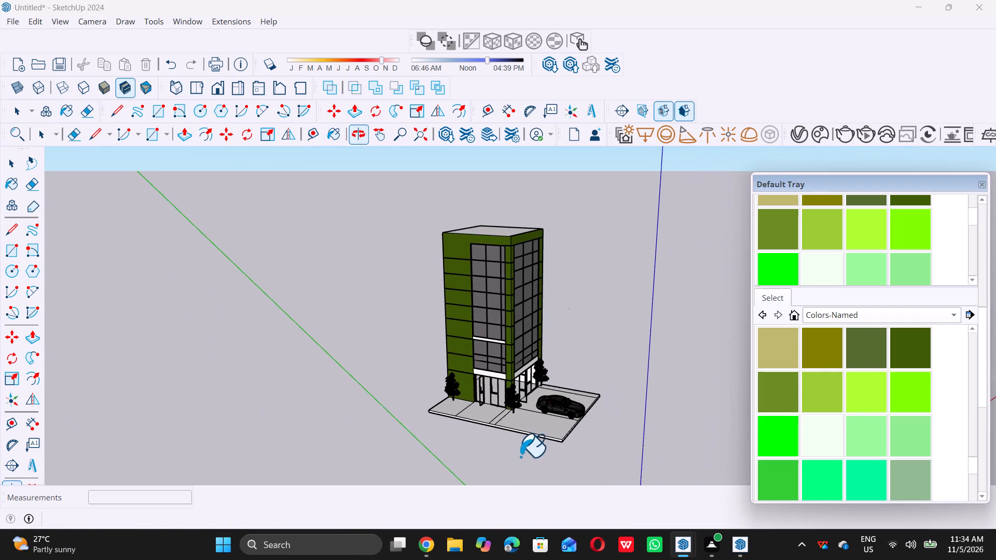
pyautogui.moveTo(521, 451); pyautogui.dragTo(328, 428, button='middle')
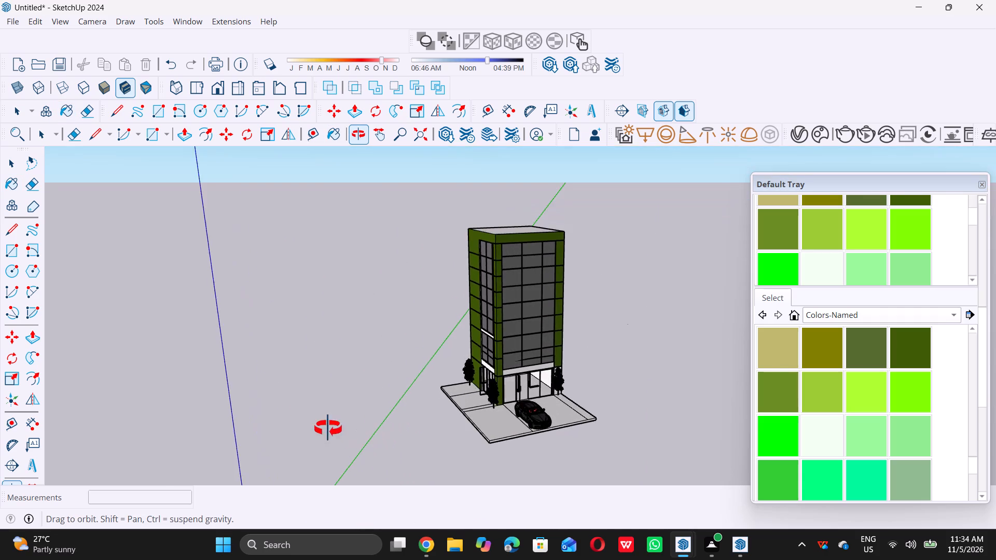
pyautogui.moveTo(328, 428); pyautogui.dragTo(277, 415, button='middle')
pyautogui.scroll(-3, 368, 399)
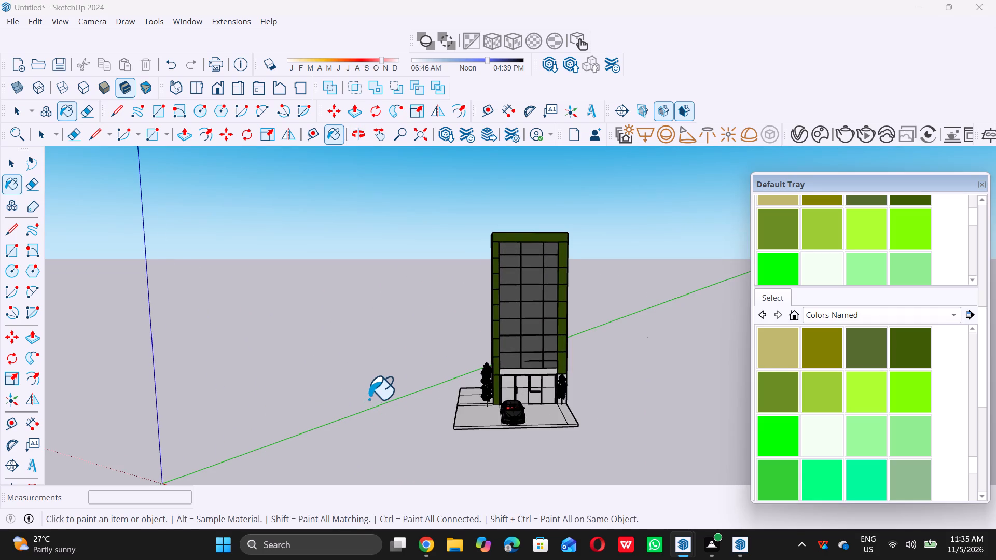
pyautogui.scroll(-8, 369, 399)
pyautogui.moveTo(350, 416); pyautogui.dragTo(358, 420, button='middle')
pyautogui.moveTo(362, 421); pyautogui.dragTo(369, 425, button='middle')
pyautogui.moveTo(371, 426); pyautogui.dragTo(380, 428, button='middle')
pyautogui.moveTo(384, 429); pyautogui.dragTo(461, 440, button='middle')
pyautogui.moveTo(466, 442); pyautogui.dragTo(486, 449, button='middle')
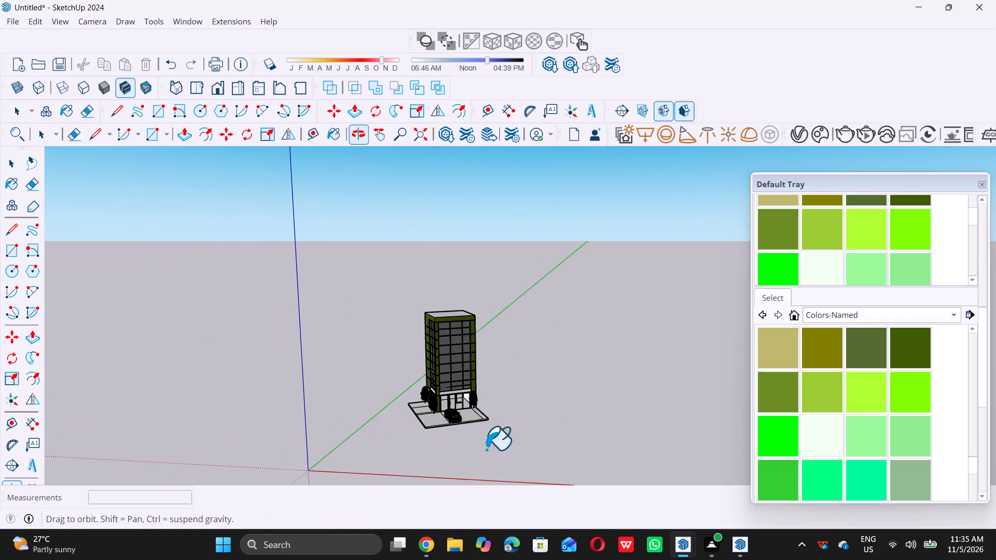
pyautogui.moveTo(486, 449); pyautogui.dragTo(496, 452, button='middle')
pyautogui.scroll(5, 418, 448)
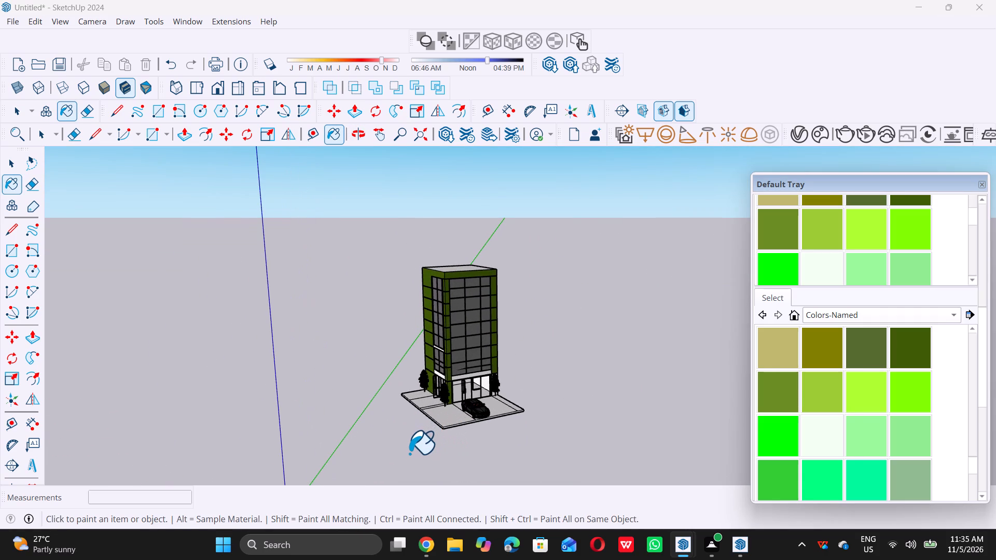
pyautogui.scroll(7, 409, 453)
pyautogui.press('space')
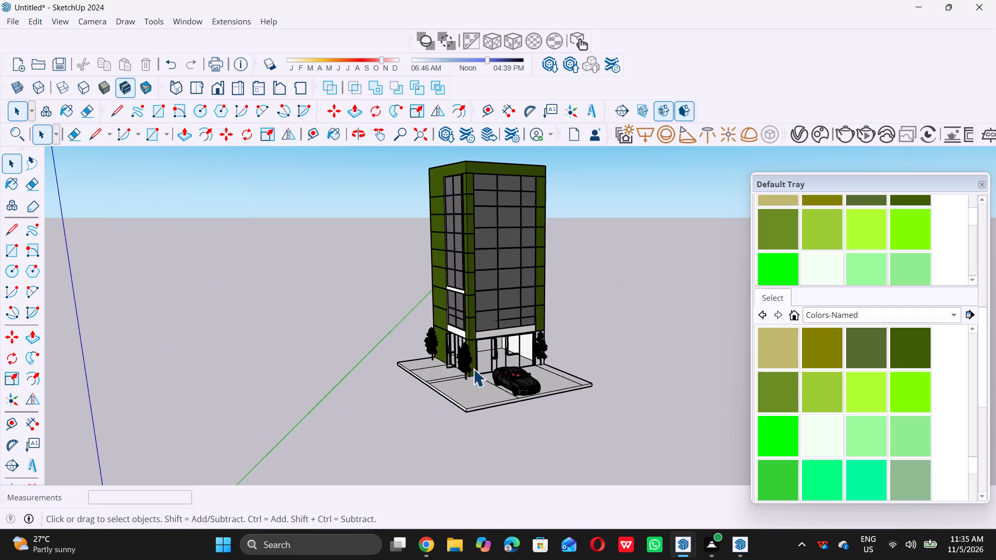
pyautogui.moveTo(474, 369); pyautogui.dragTo(488, 409, button='middle')
pyautogui.scroll(-6, 489, 415)
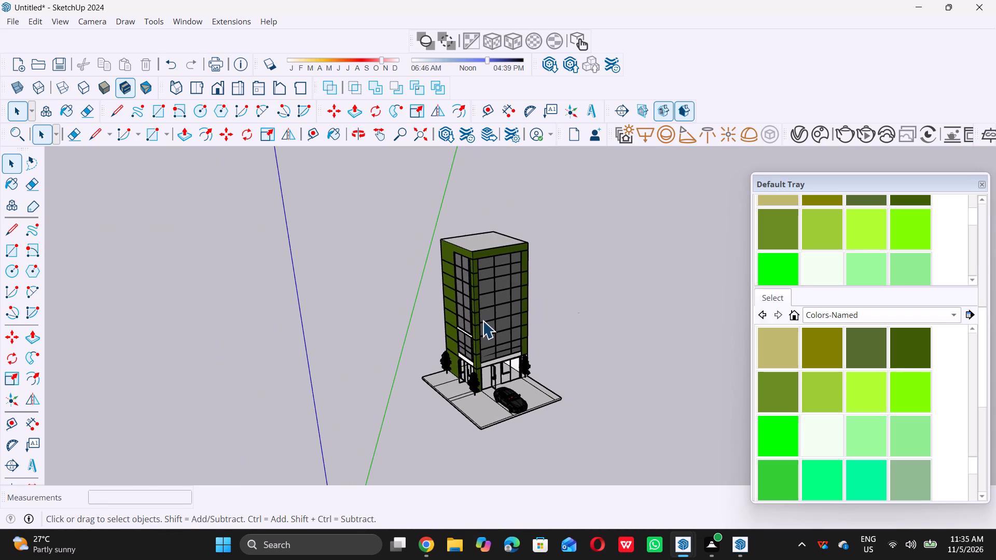
# Start saving the model as a new file in the vinod folder on the Desktop.
pyautogui.tripleClick(9, 23)
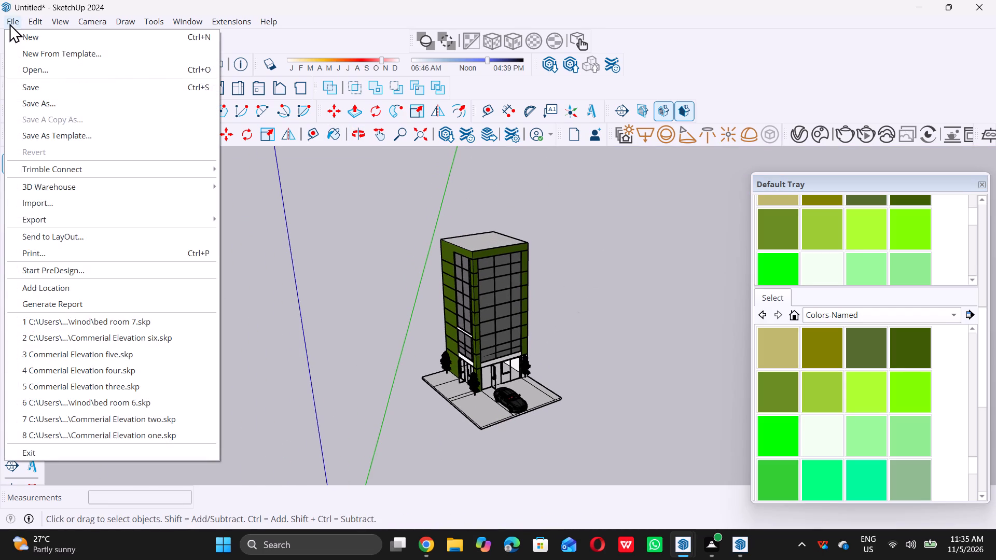
pyautogui.doubleClick(76, 108)
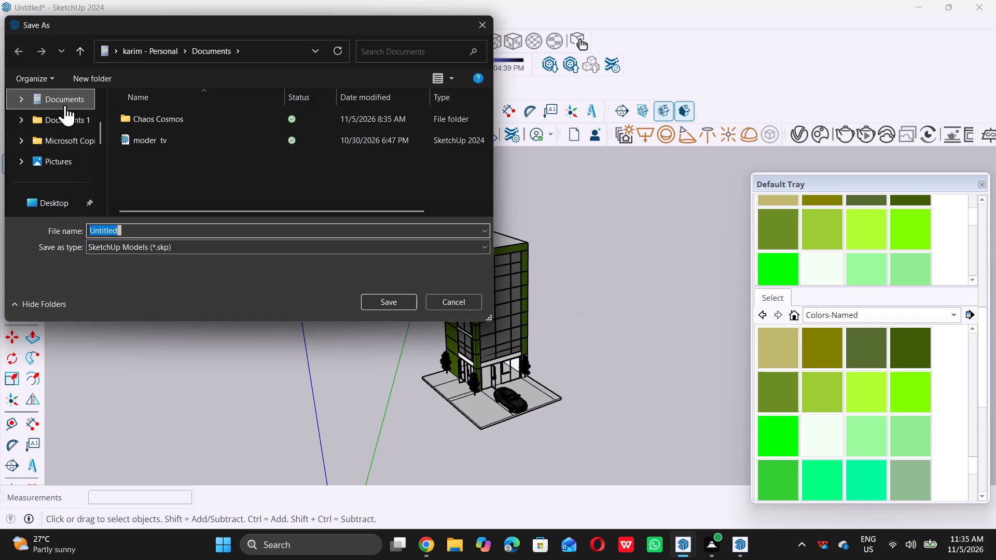
pyautogui.click(56, 202)
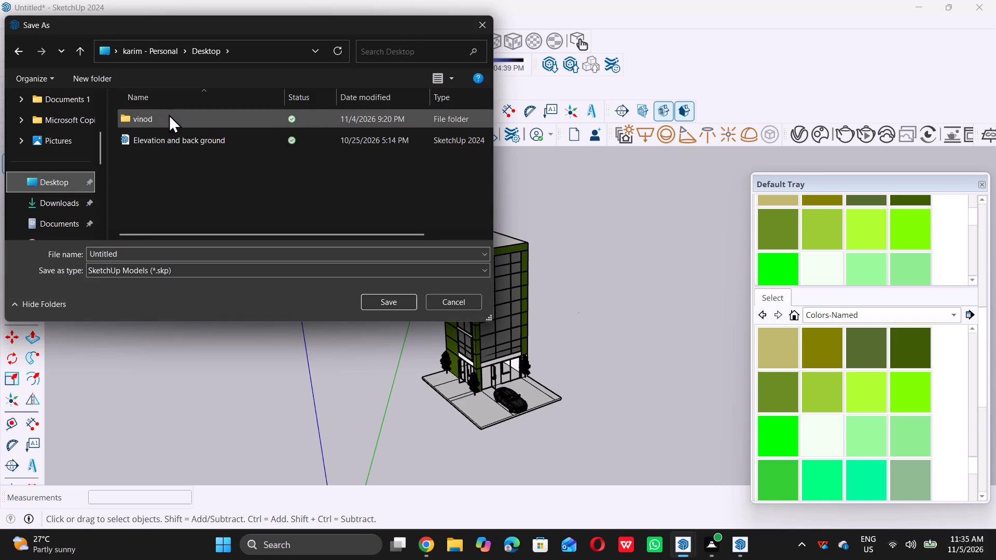
pyautogui.tripleClick(169, 114)
pyautogui.click(169, 114)
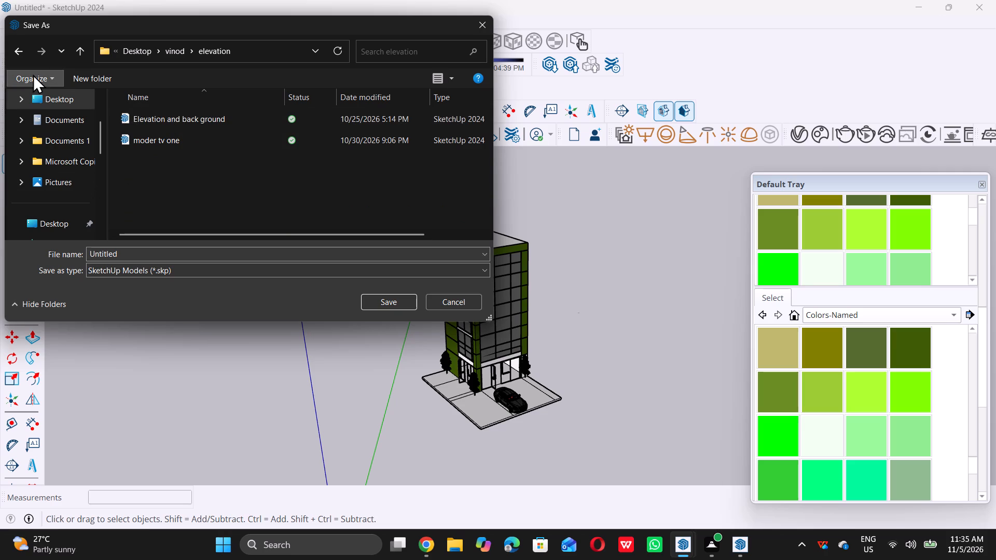
pyautogui.doubleClick(14, 53)
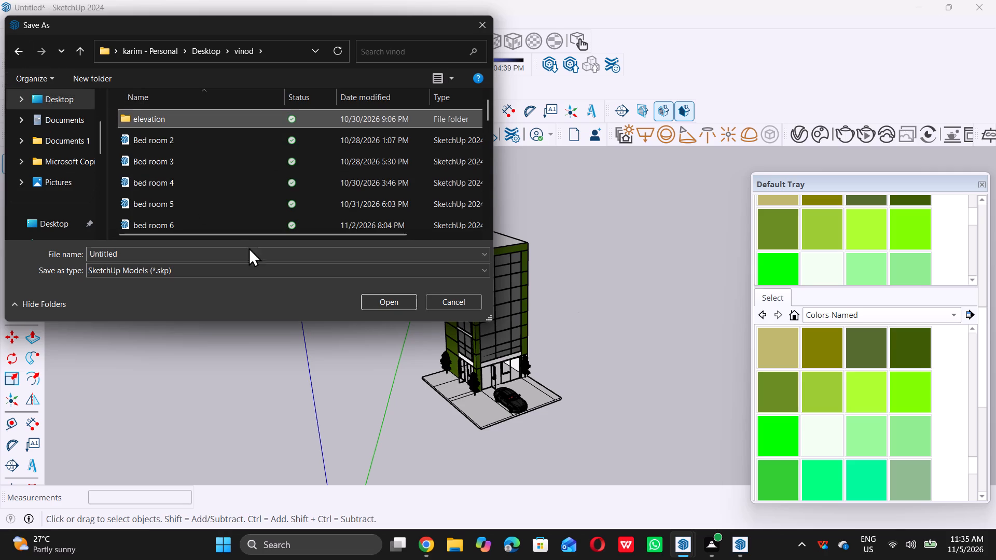
# Name the file "Commerial Elevation seven", basing it on the existing "Commerial Elevation six" name.
pyautogui.doubleClick(172, 256)
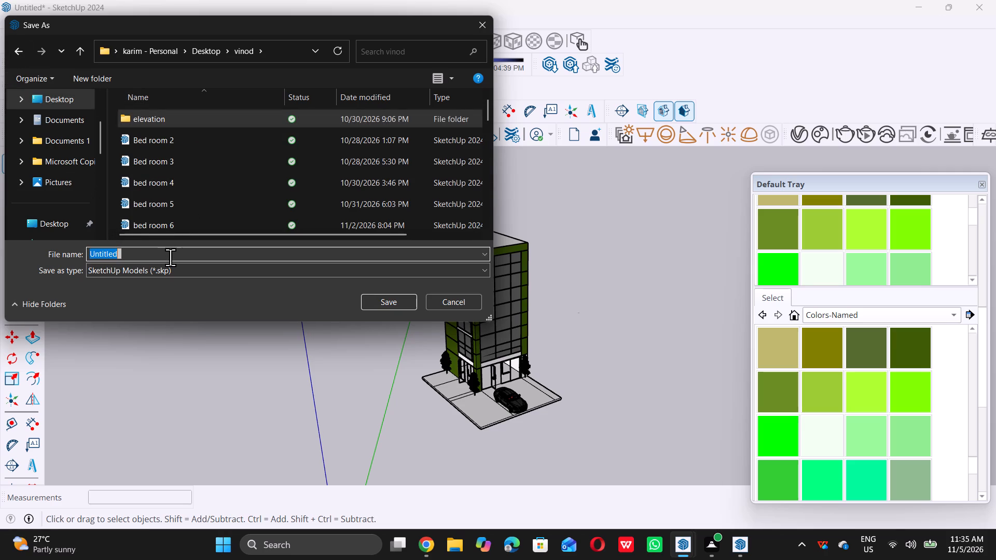
pyautogui.press('BackSpace')
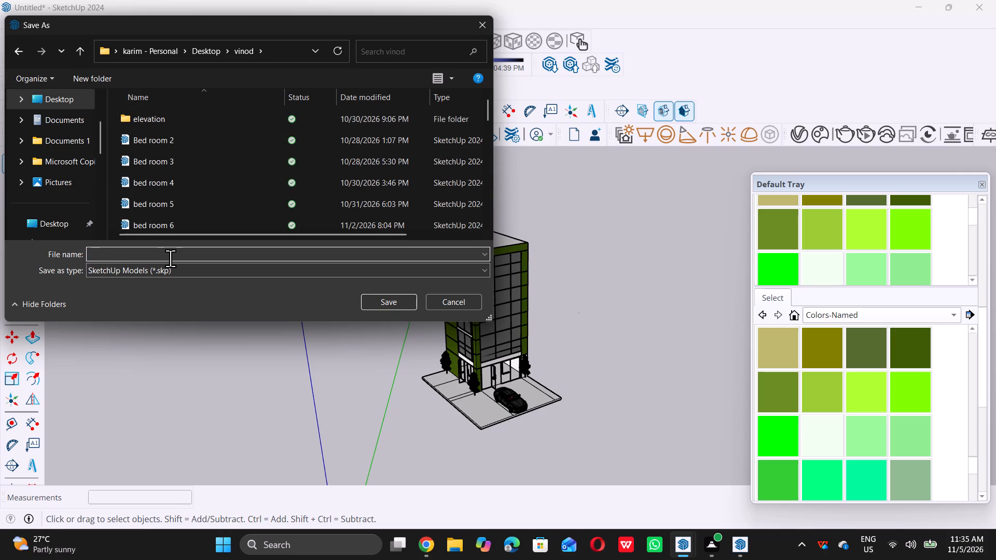
pyautogui.press('c')
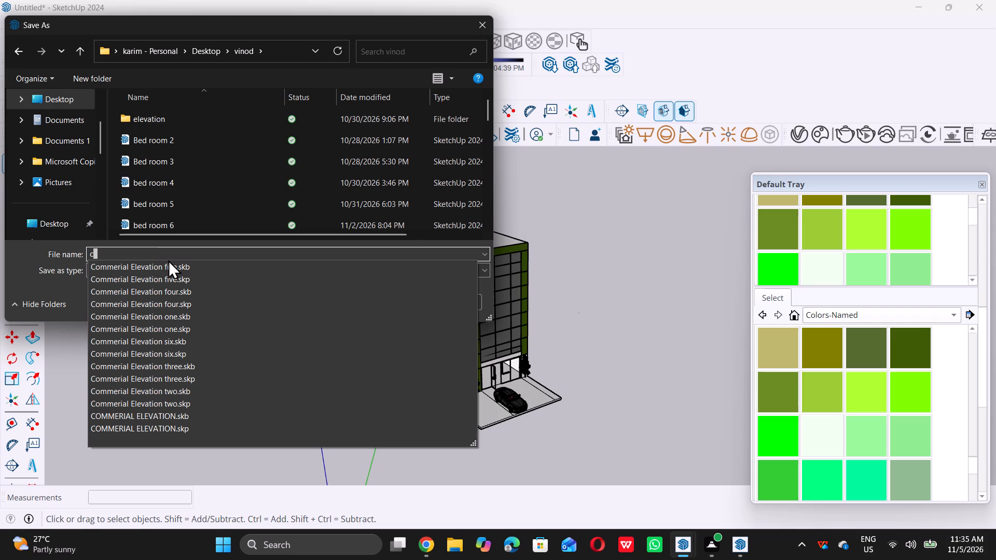
pyautogui.tripleClick(171, 337)
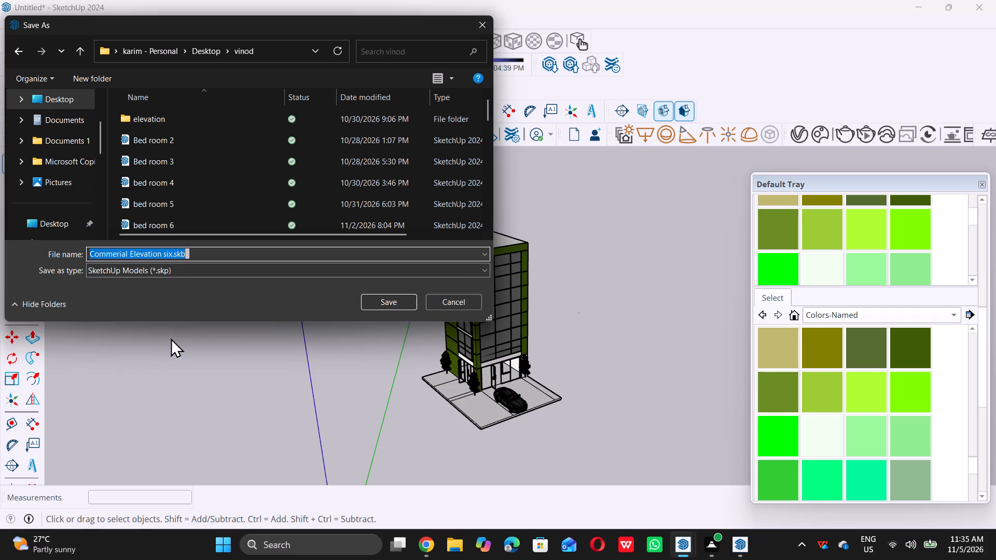
pyautogui.tripleClick(198, 250)
pyautogui.doubleClick(198, 250)
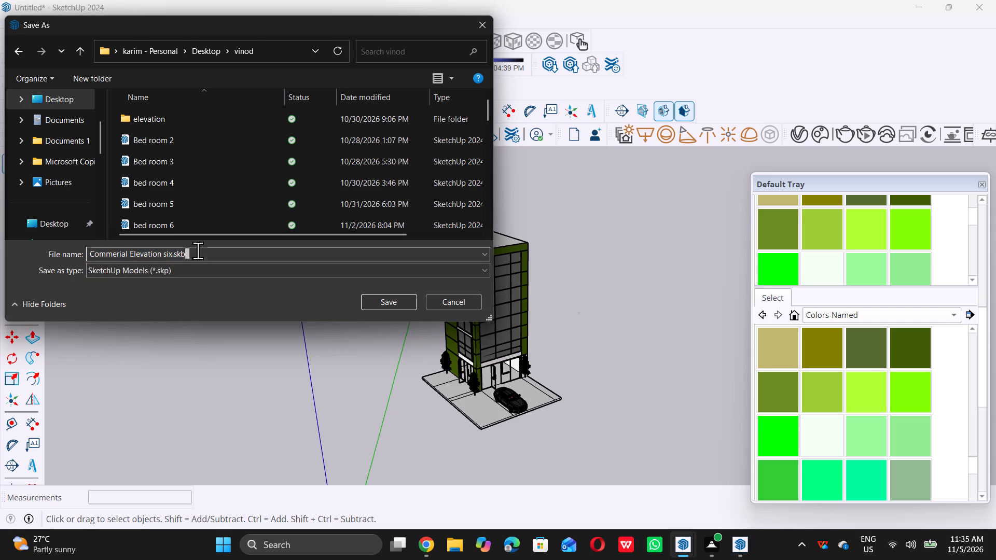
pyautogui.press('BackSpace')
pyautogui.press('BackSpace')
pyautogui.press('BackSpace')
pyautogui.press('BackSpace')
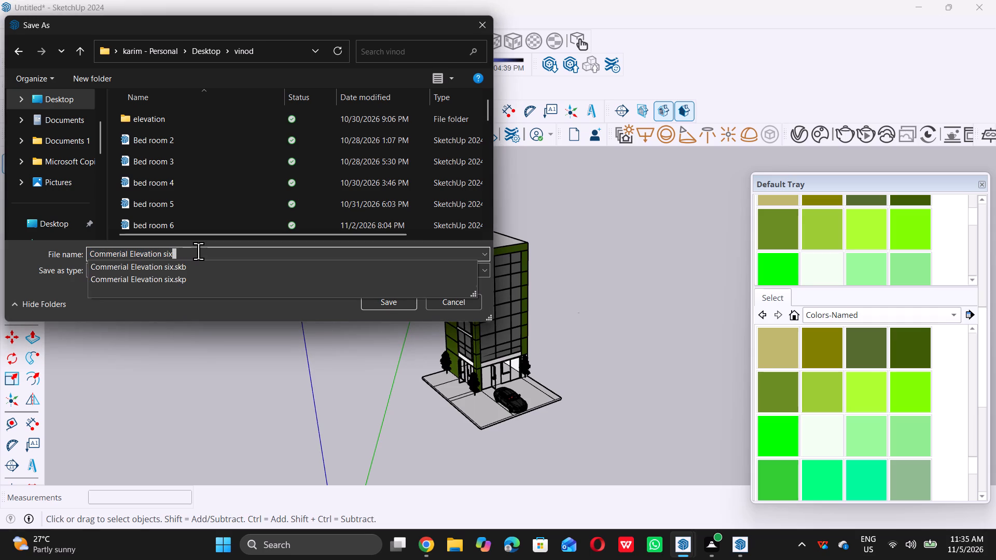
pyautogui.press('BackSpace')
pyautogui.press('BackSpace')
pyautogui.press('BackSpace')
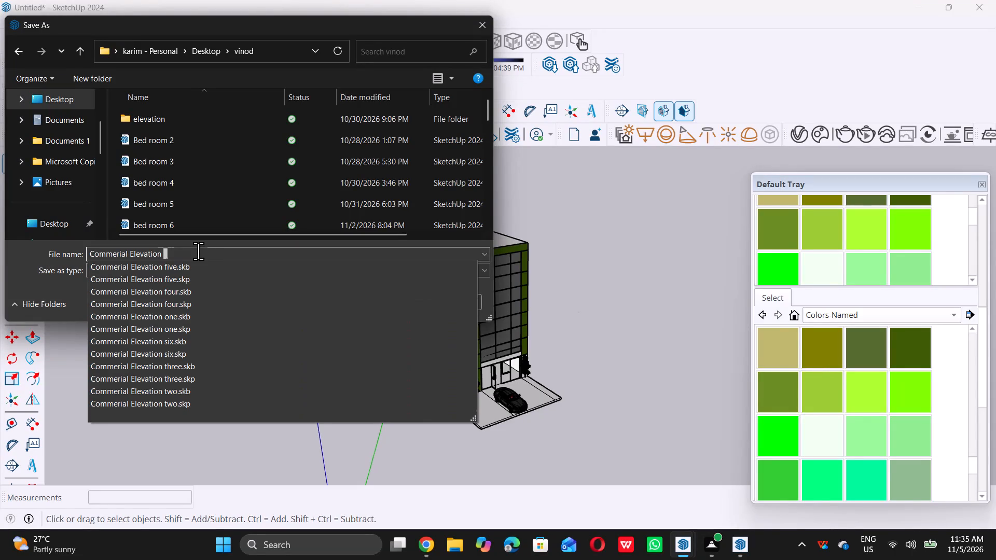
pyautogui.write('se')
pyautogui.write('ve')
pyautogui.press('n')
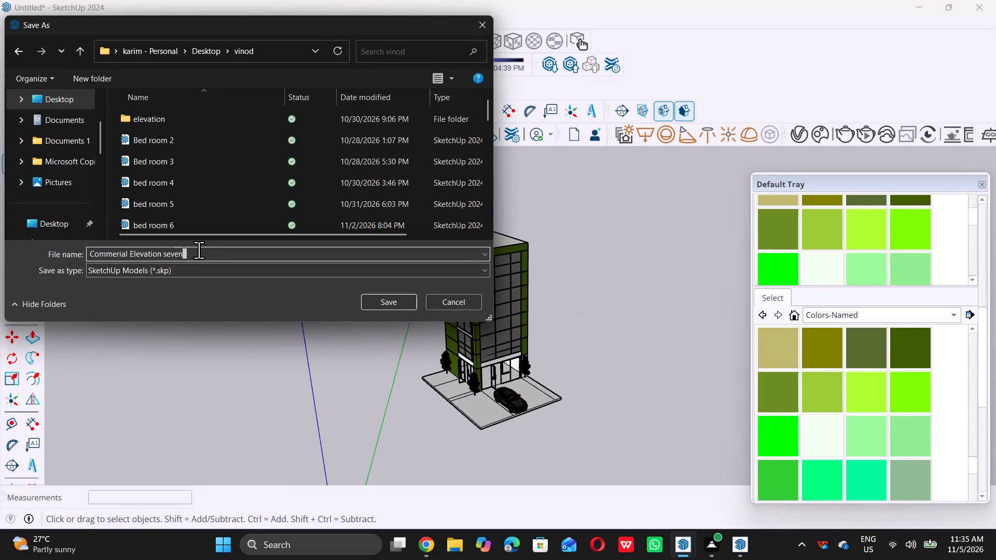
# Save the model in the vinod folder under the entered file name.
pyautogui.doubleClick(384, 299)
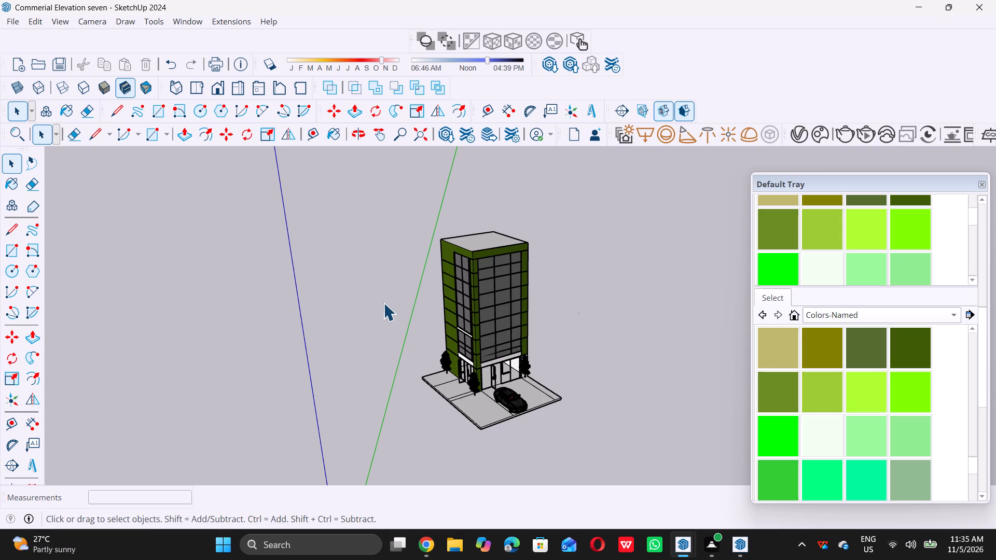
# Browse the Patterns material collection for a finish suitable for the forecourt.
pyautogui.scroll(-4, 750, 332)
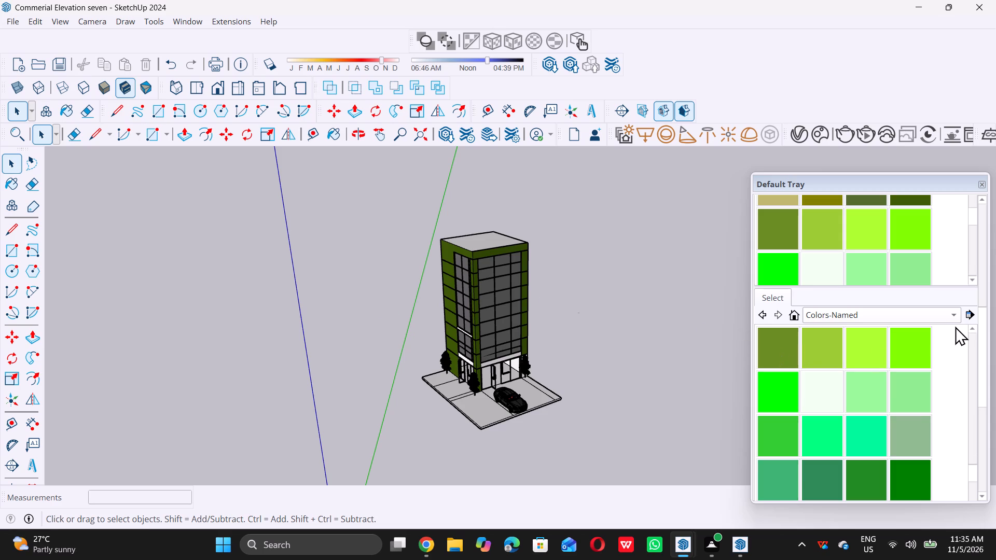
pyautogui.doubleClick(957, 315)
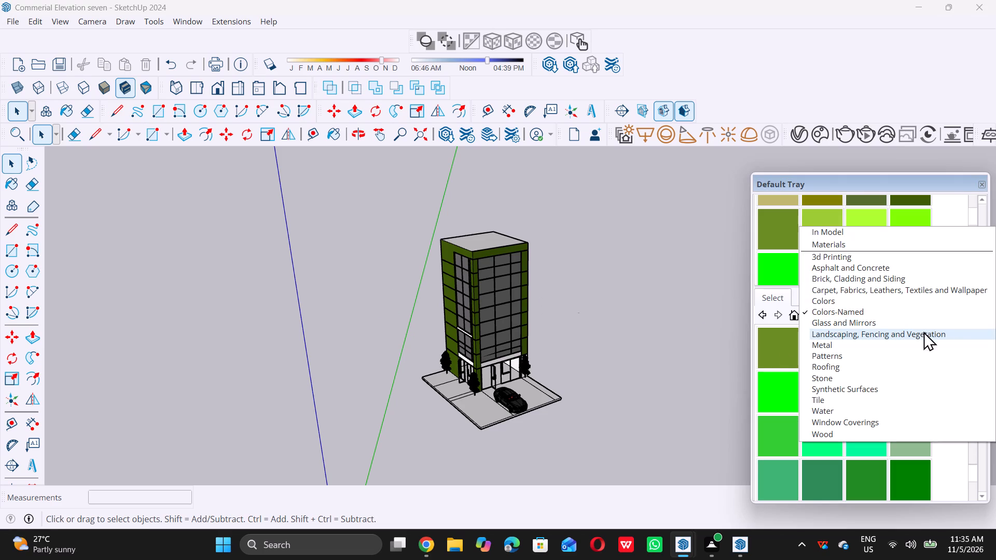
pyautogui.doubleClick(920, 352)
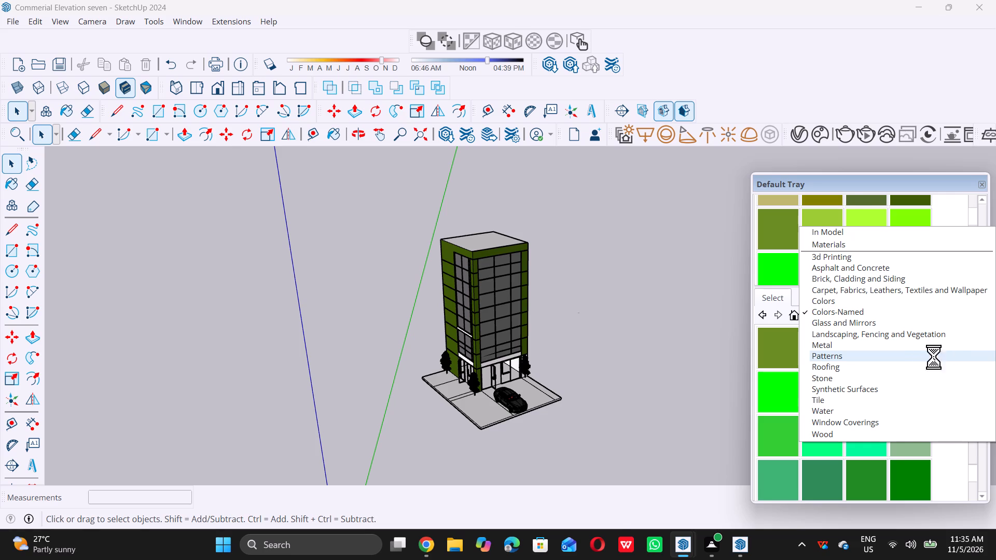
pyautogui.tripleClick(955, 320)
pyautogui.doubleClick(955, 320)
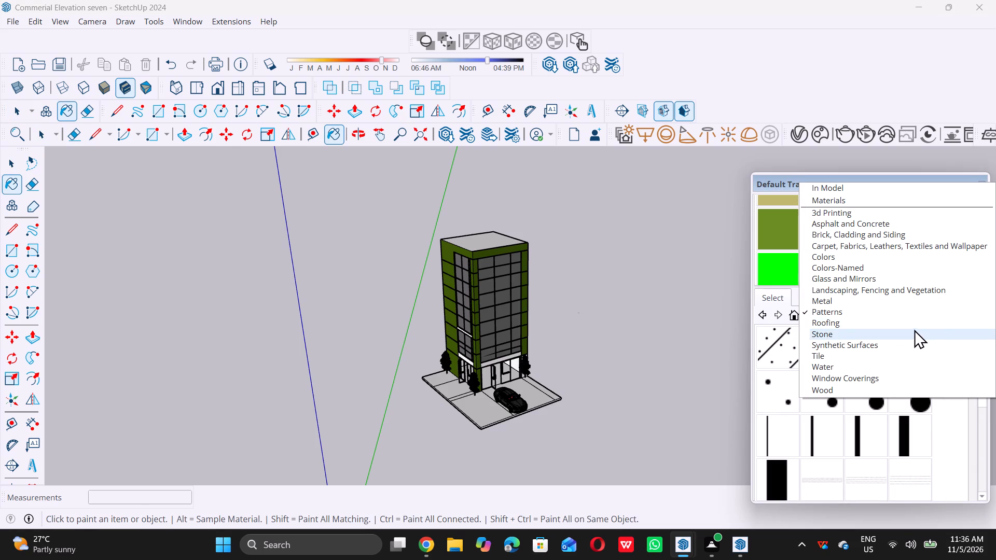
pyautogui.click(891, 307)
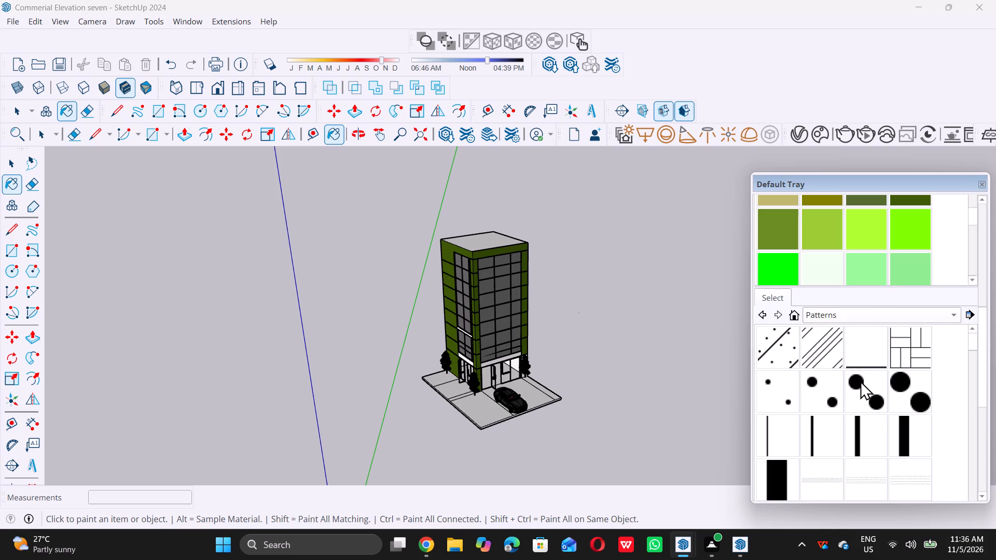
pyautogui.scroll(-4, 855, 384)
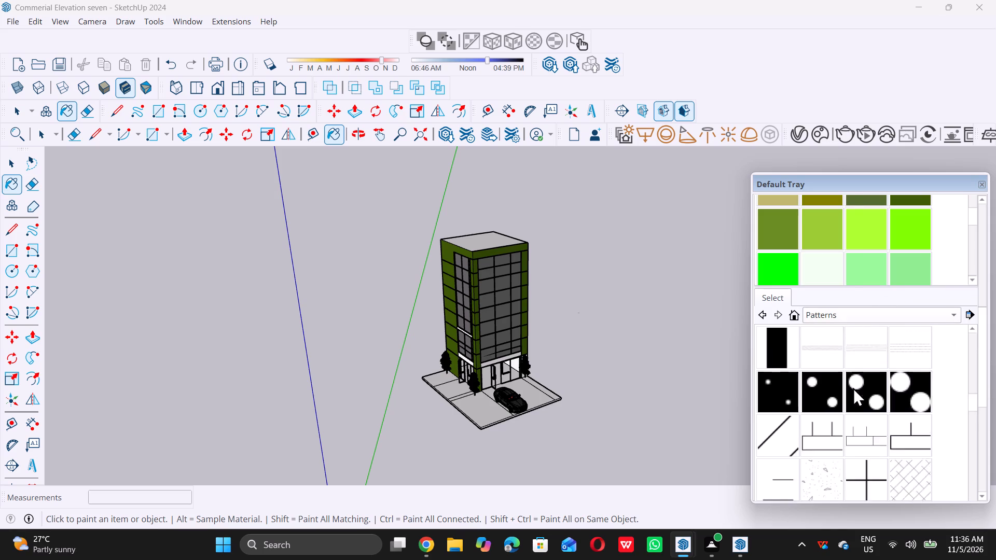
pyautogui.scroll(-1, 853, 387)
pyautogui.scroll(17, 852, 387)
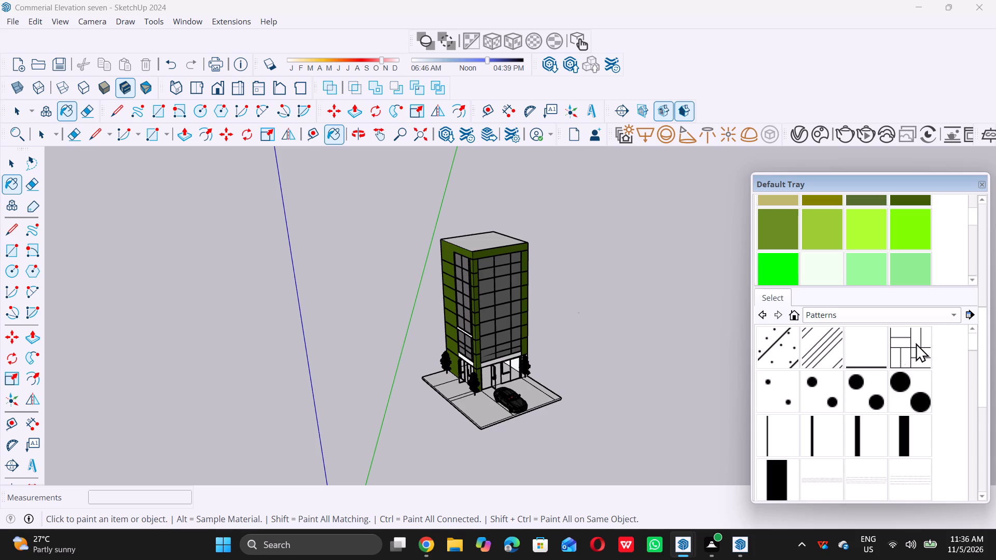
# Paint the forecourt sections and dividing strip on the building's tree-lined side with the pale off-white material from the Metal collection.
pyautogui.doubleClick(952, 323)
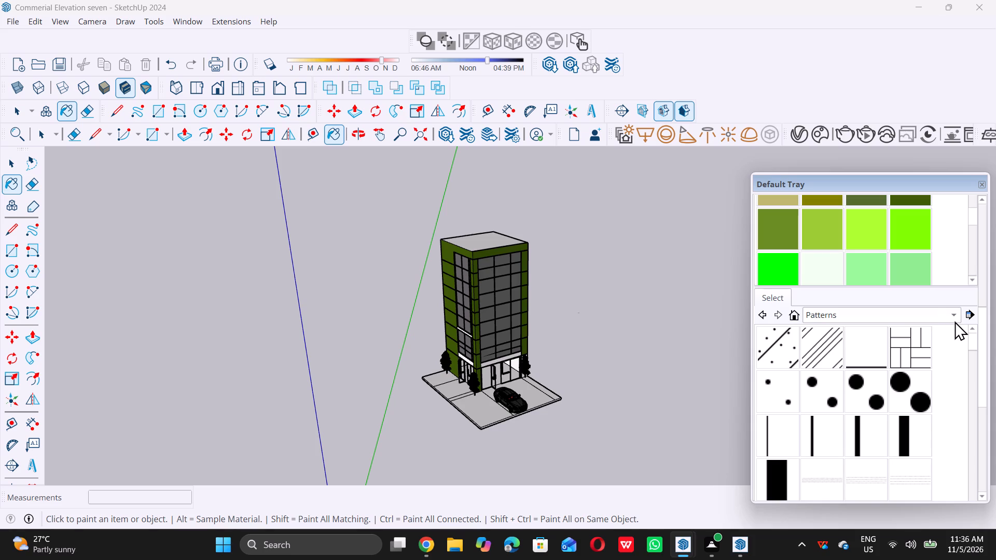
pyautogui.tripleClick(953, 313)
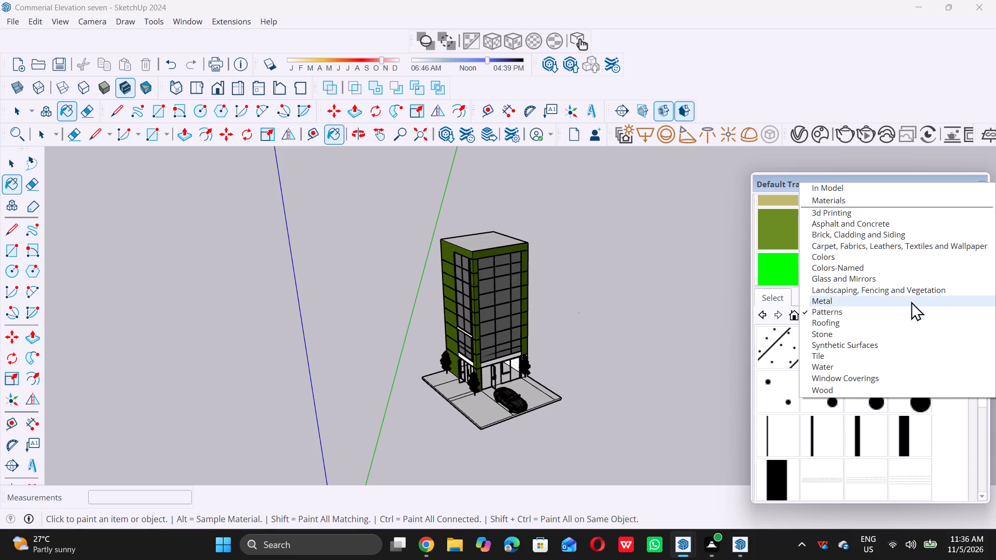
pyautogui.doubleClick(911, 300)
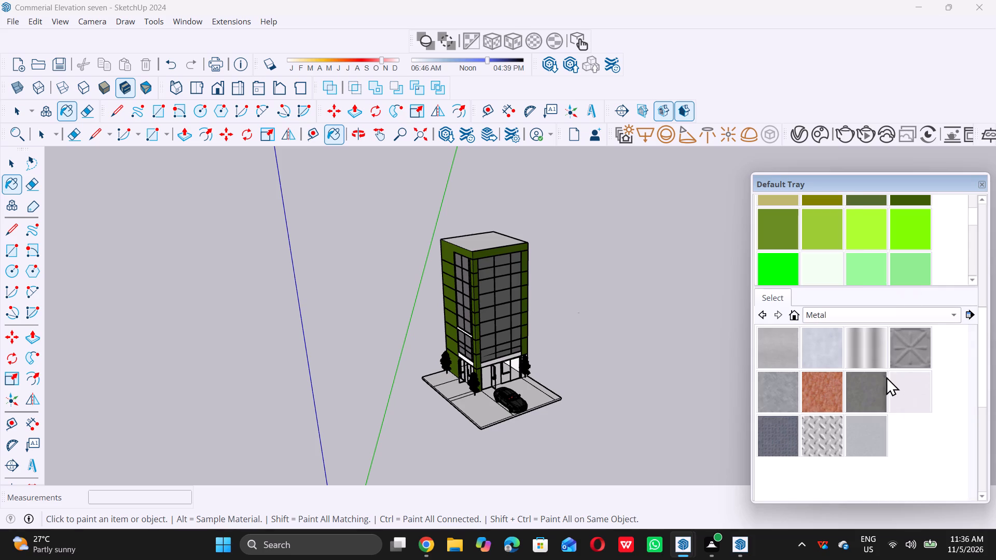
pyautogui.doubleClick(910, 393)
pyautogui.scroll(5, 622, 386)
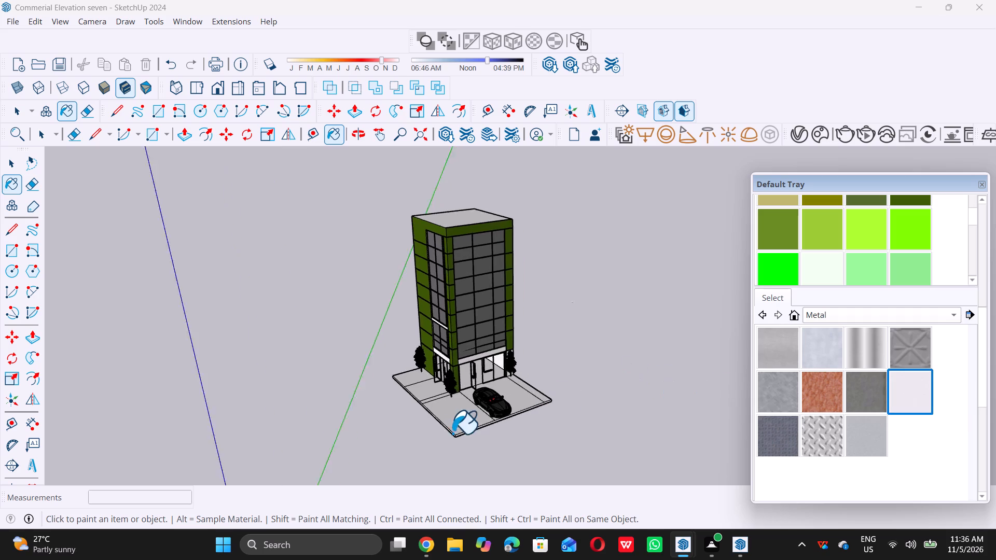
pyautogui.scroll(5, 399, 423)
pyautogui.click(427, 410)
pyautogui.doubleClick(385, 372)
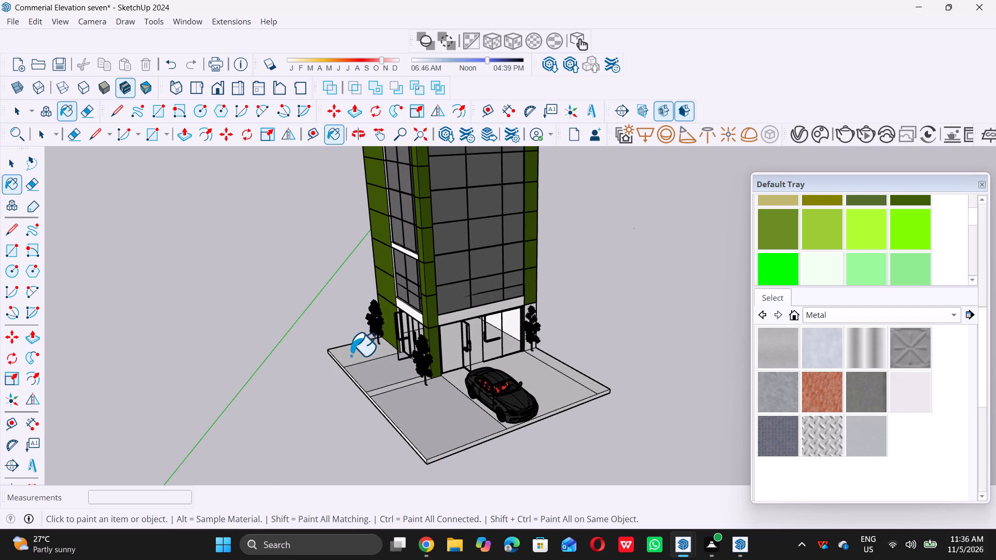
pyautogui.click(348, 346)
pyautogui.scroll(16, 366, 380)
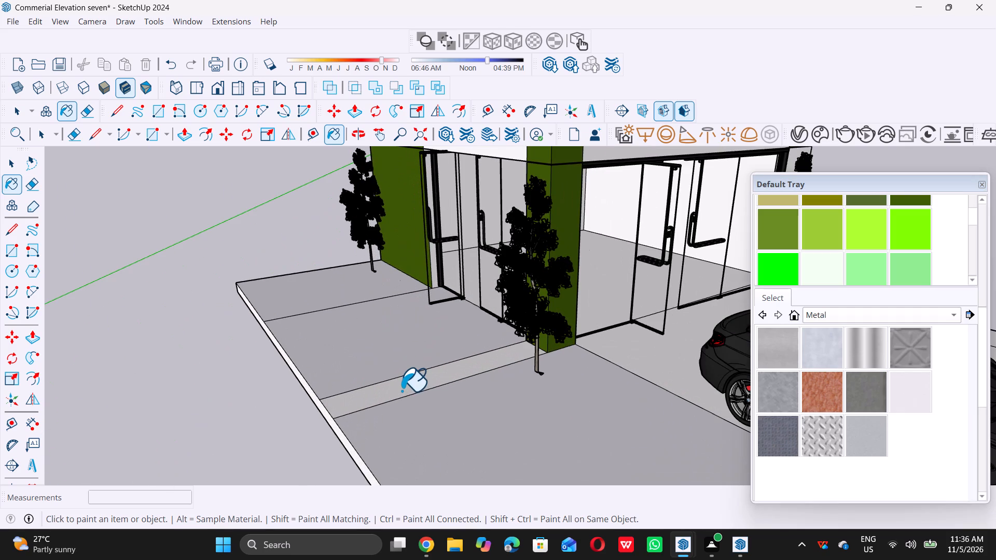
pyautogui.click(402, 390)
# Paint the parking bay under the car and the narrow strip along the far forecourt edge with the same pale metal.
pyautogui.scroll(-11, 380, 384)
pyautogui.scroll(6, 531, 372)
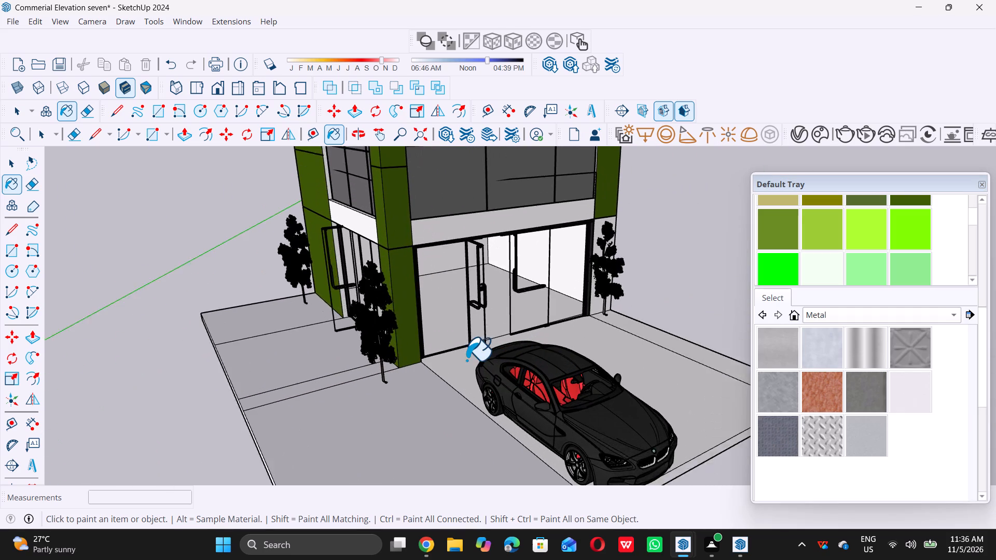
pyautogui.click(457, 353)
pyautogui.scroll(4, 659, 327)
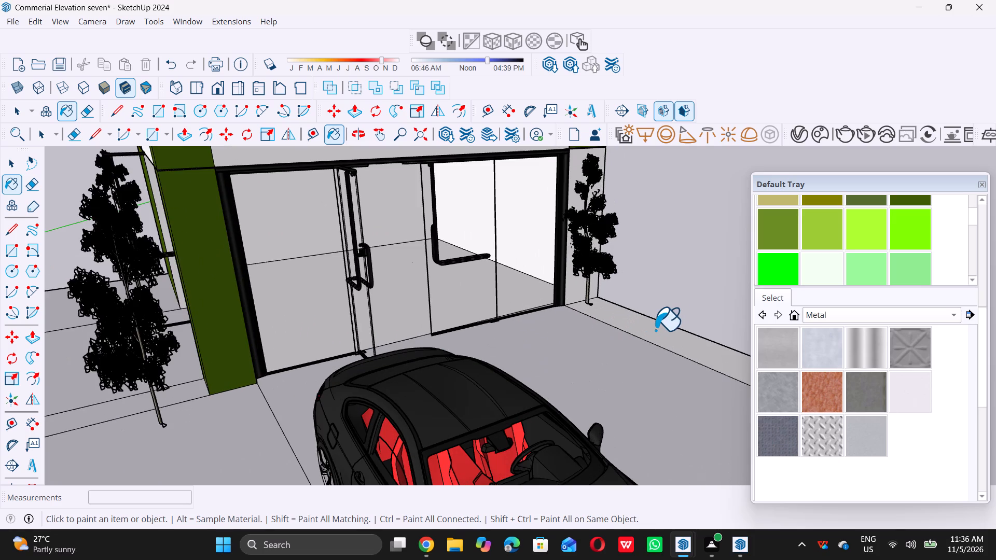
pyautogui.doubleClick(655, 330)
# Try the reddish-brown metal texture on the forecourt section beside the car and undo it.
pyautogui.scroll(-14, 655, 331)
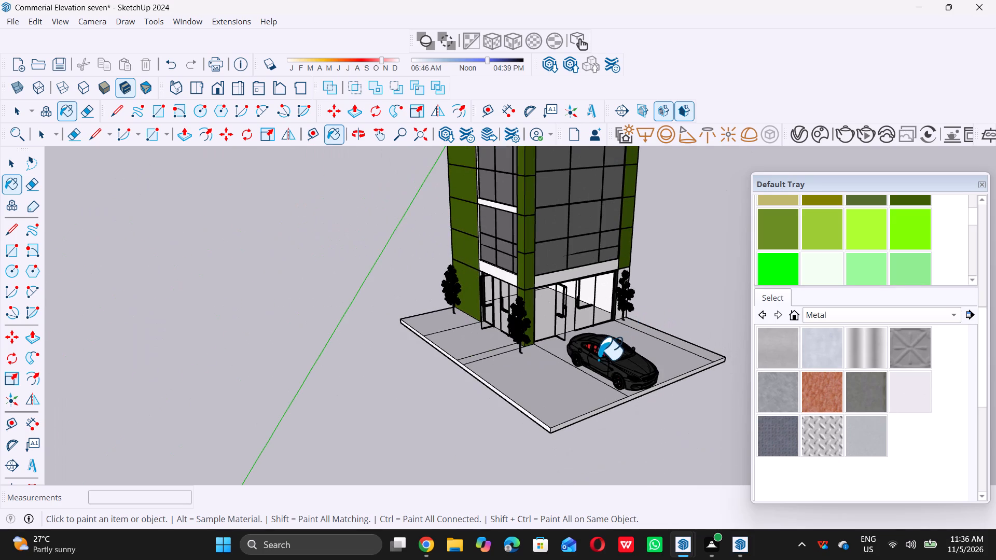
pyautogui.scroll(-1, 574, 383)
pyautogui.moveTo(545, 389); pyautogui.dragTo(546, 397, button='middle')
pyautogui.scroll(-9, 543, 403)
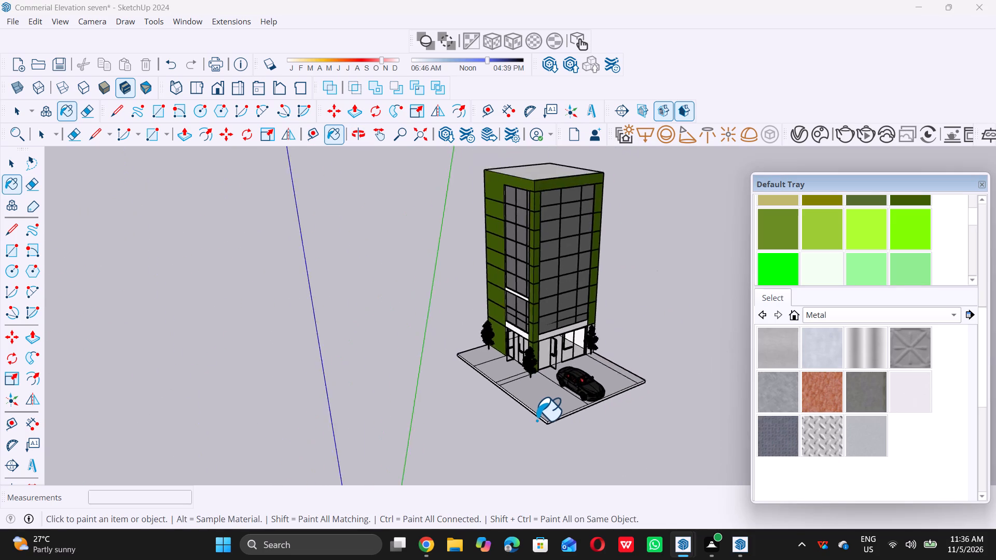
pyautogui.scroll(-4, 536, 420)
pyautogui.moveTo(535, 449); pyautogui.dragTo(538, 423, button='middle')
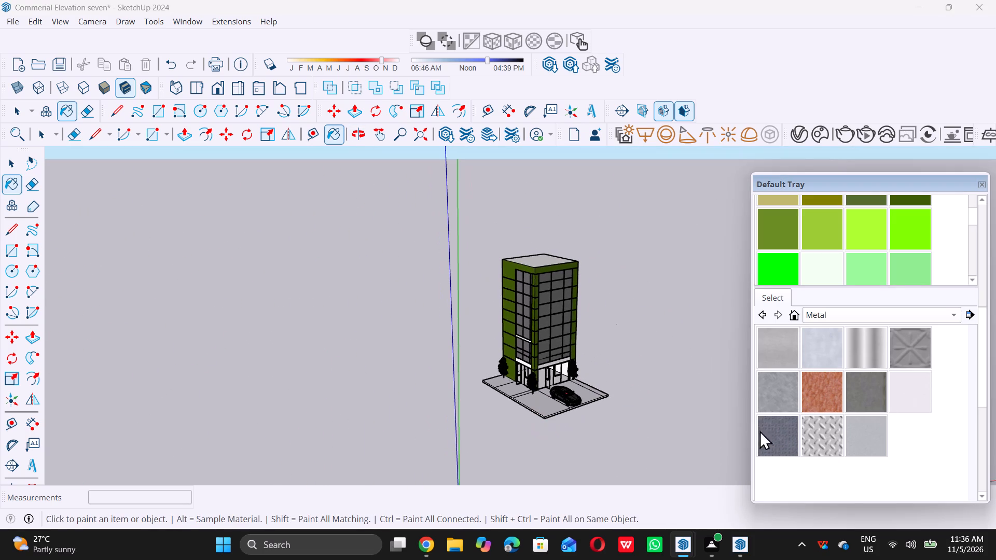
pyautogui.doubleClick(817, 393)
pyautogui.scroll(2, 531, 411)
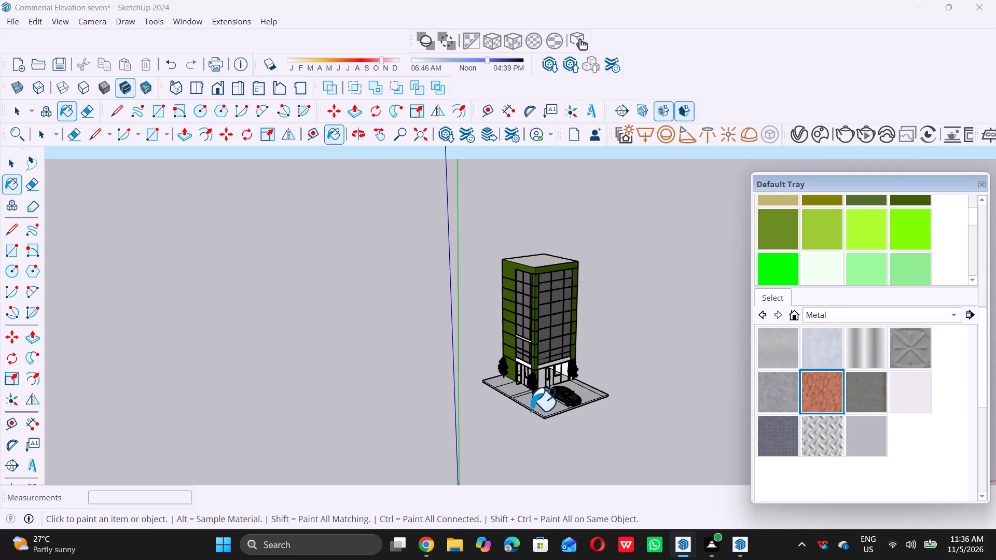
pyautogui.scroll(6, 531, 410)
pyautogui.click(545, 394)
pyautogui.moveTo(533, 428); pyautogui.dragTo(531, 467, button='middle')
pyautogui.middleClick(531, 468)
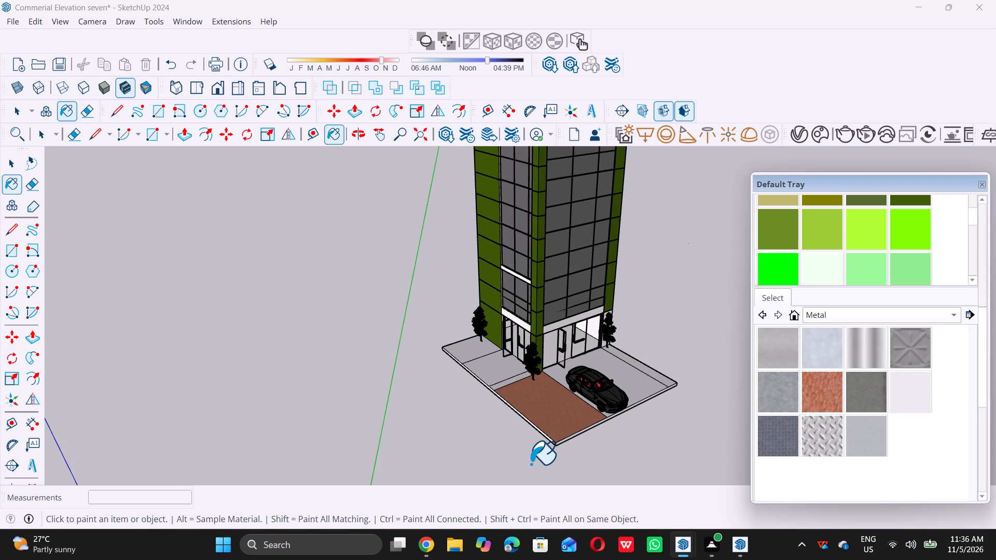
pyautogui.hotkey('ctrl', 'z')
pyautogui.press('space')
# Save the model with the newly painted forecourt.
pyautogui.scroll(-3, 530, 464)
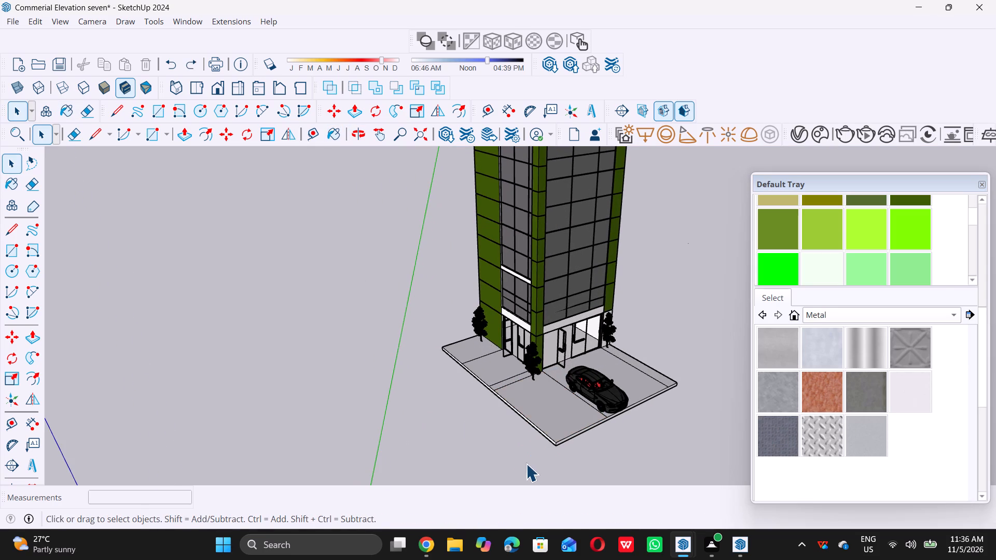
pyautogui.scroll(-12, 526, 464)
pyautogui.moveTo(467, 419); pyautogui.dragTo(498, 367, button='middle')
pyautogui.scroll(-1, 493, 371)
pyautogui.middleClick(503, 363)
pyautogui.middleClick(503, 363)
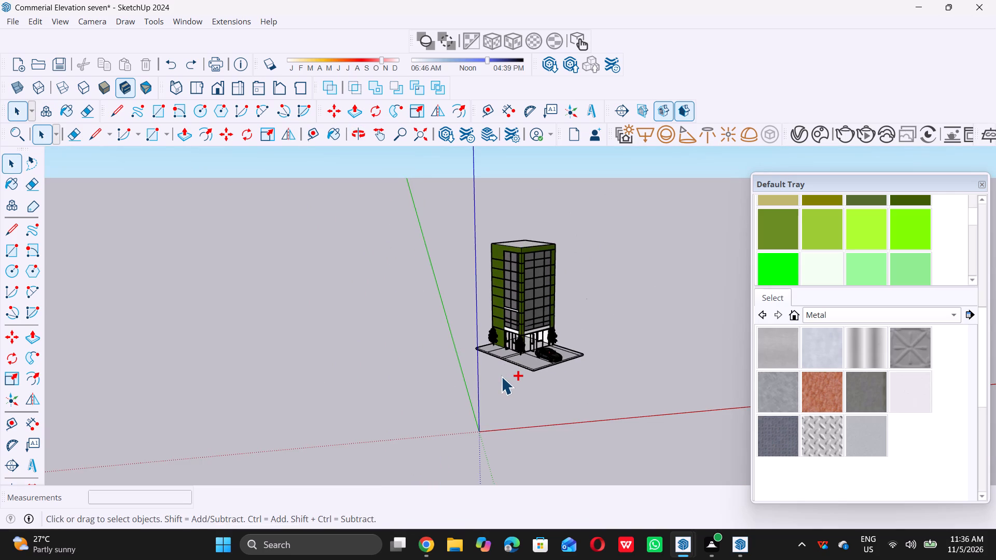
pyautogui.hotkey('ctrl', 's')
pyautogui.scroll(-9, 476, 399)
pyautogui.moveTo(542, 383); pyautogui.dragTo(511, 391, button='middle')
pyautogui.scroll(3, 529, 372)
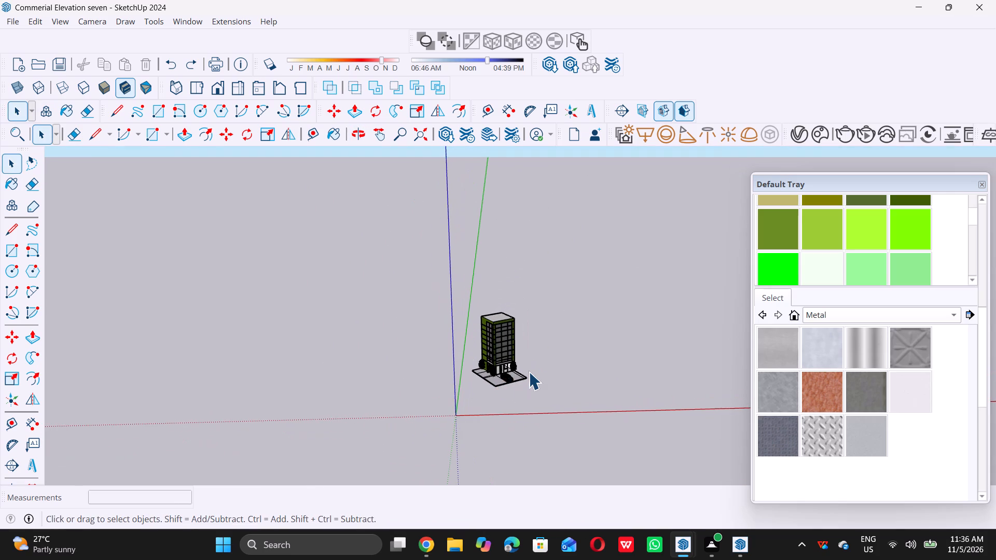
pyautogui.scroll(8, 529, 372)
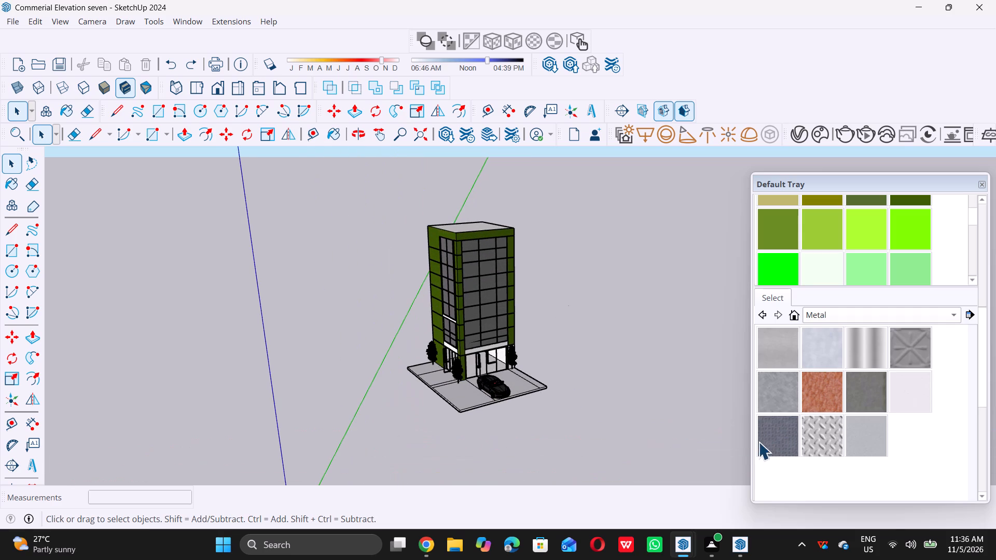
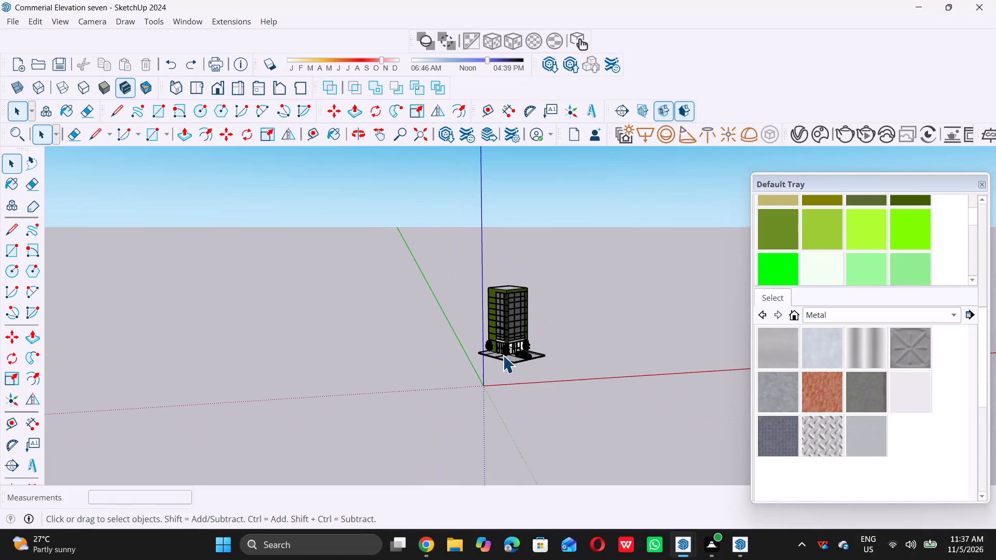
# Inspect the green wall panels and window grid on the building's upper floors up close.
pyautogui.moveTo(504, 350); pyautogui.dragTo(531, 319, button='middle')
pyautogui.moveTo(562, 302); pyautogui.dragTo(569, 300, button='middle')
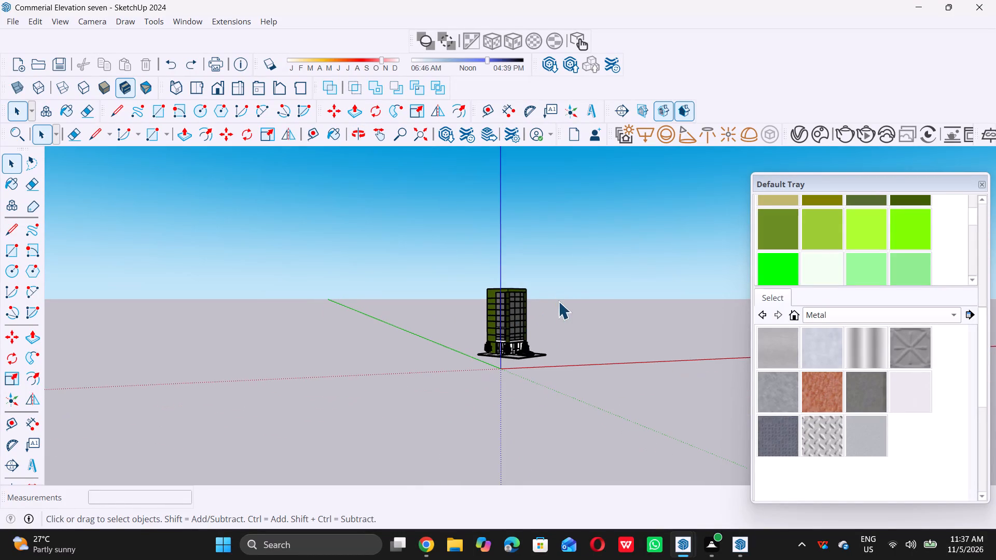
pyautogui.scroll(17, 546, 299)
pyautogui.scroll(6, 457, 325)
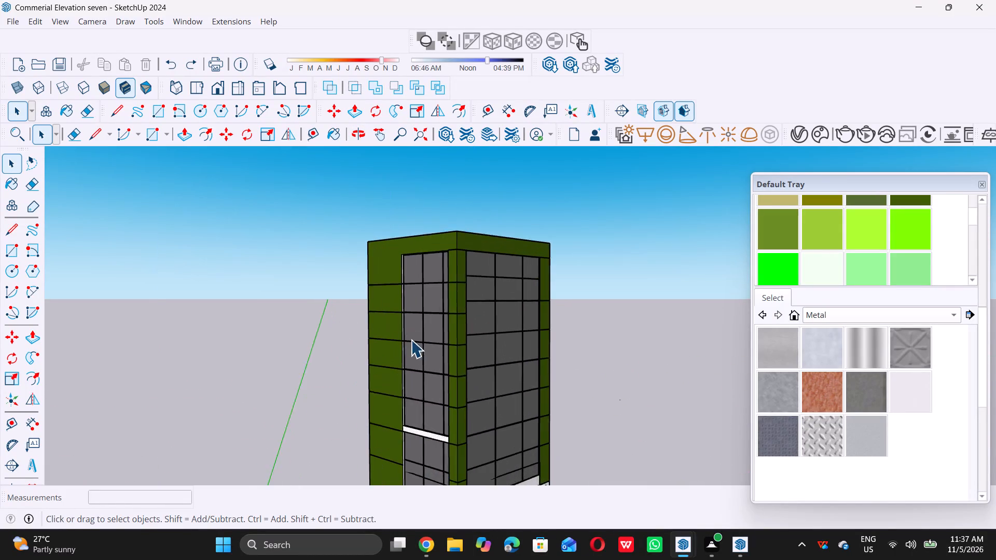
pyautogui.moveTo(339, 349); pyautogui.dragTo(423, 344, button='middle')
pyautogui.middleClick(425, 343)
pyautogui.scroll(7, 392, 344)
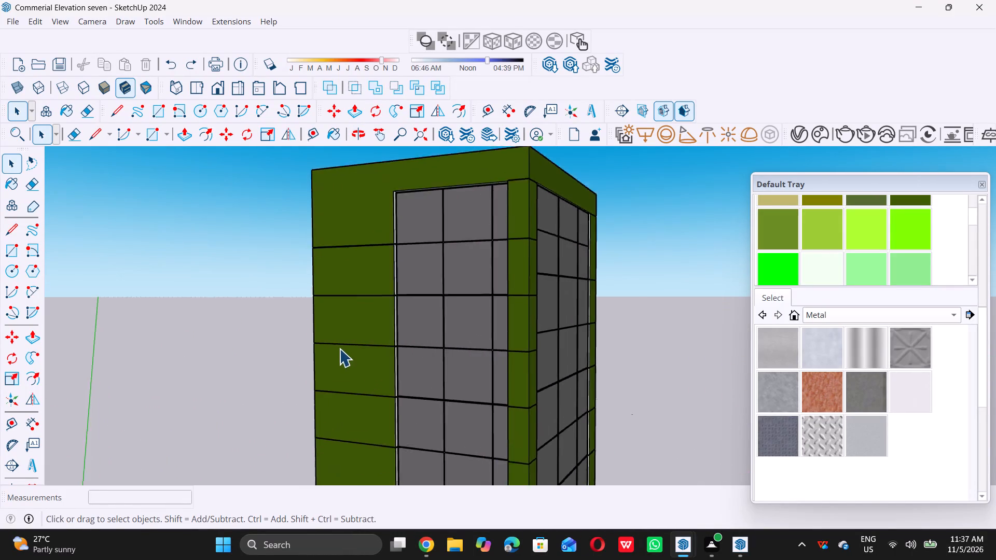
pyautogui.scroll(8, 339, 348)
pyautogui.scroll(13, 428, 345)
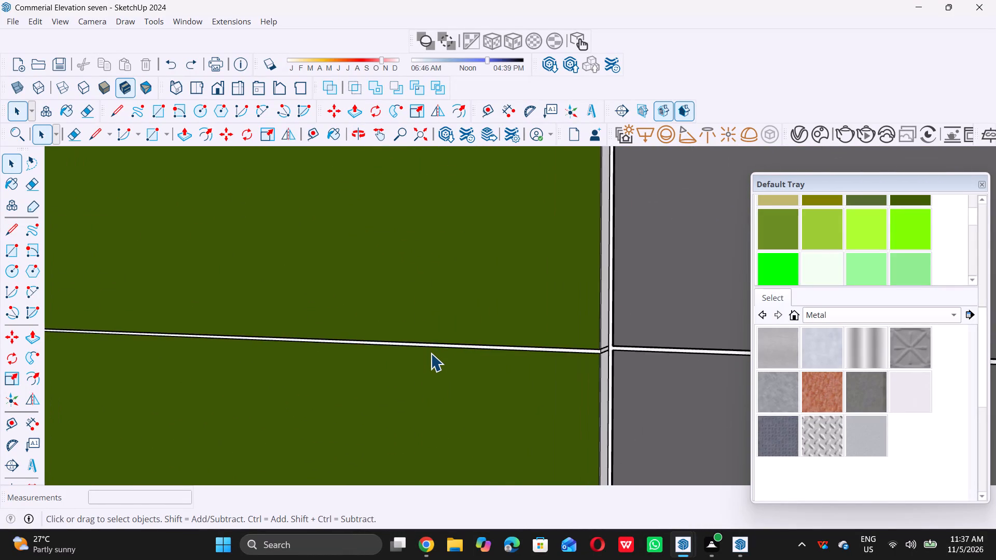
pyautogui.scroll(-20, 431, 353)
pyautogui.scroll(-13, 431, 353)
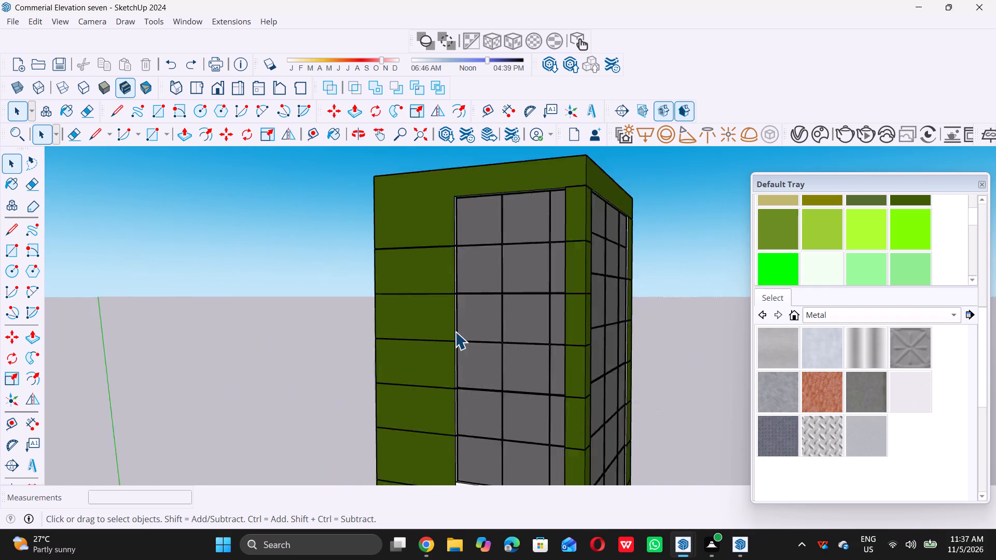
pyautogui.scroll(-20, 455, 331)
pyautogui.scroll(-4, 455, 331)
pyautogui.moveTo(537, 343); pyautogui.dragTo(516, 363, button='middle')
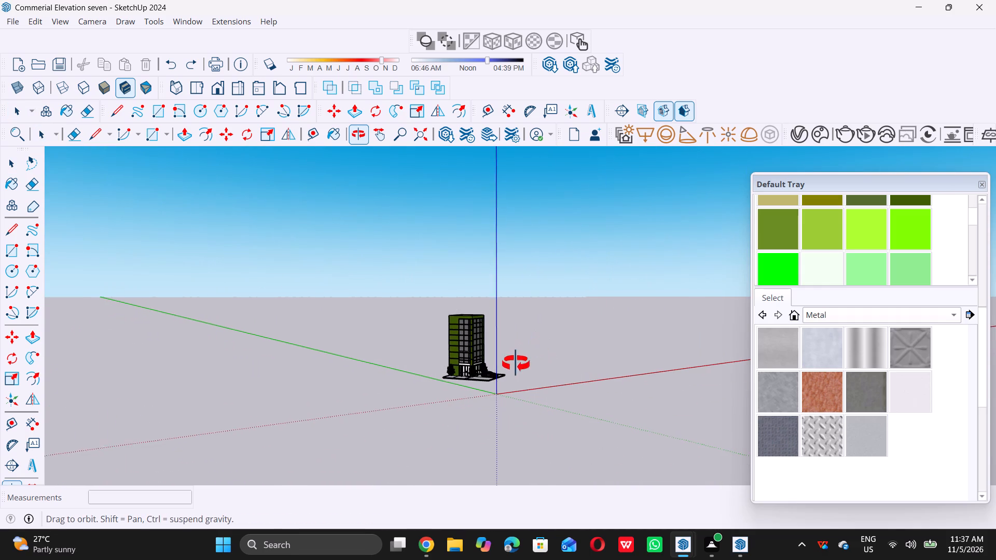
pyautogui.moveTo(516, 363); pyautogui.dragTo(454, 411, button='middle')
pyautogui.middleClick(454, 411)
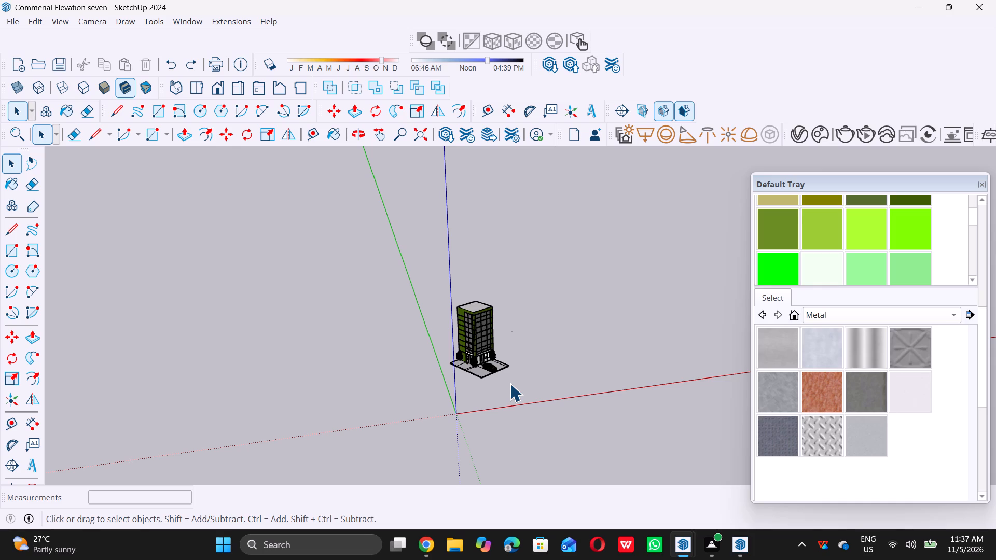
# Examine the building's flat roof and car-side facade from above.
pyautogui.scroll(9, 507, 362)
pyautogui.moveTo(536, 281); pyautogui.dragTo(382, 358, button='middle')
pyautogui.middleClick(382, 357)
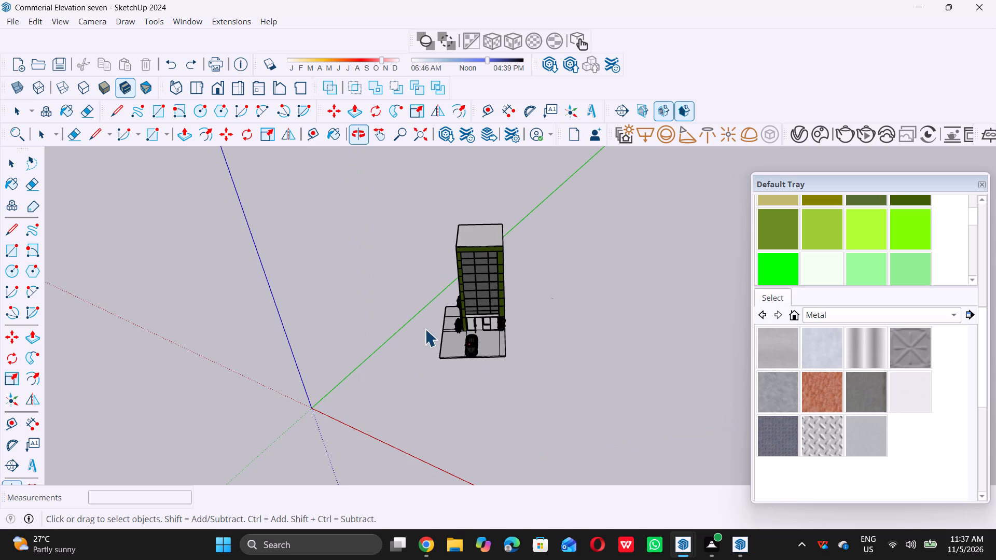
pyautogui.scroll(7, 474, 264)
pyautogui.scroll(10, 447, 195)
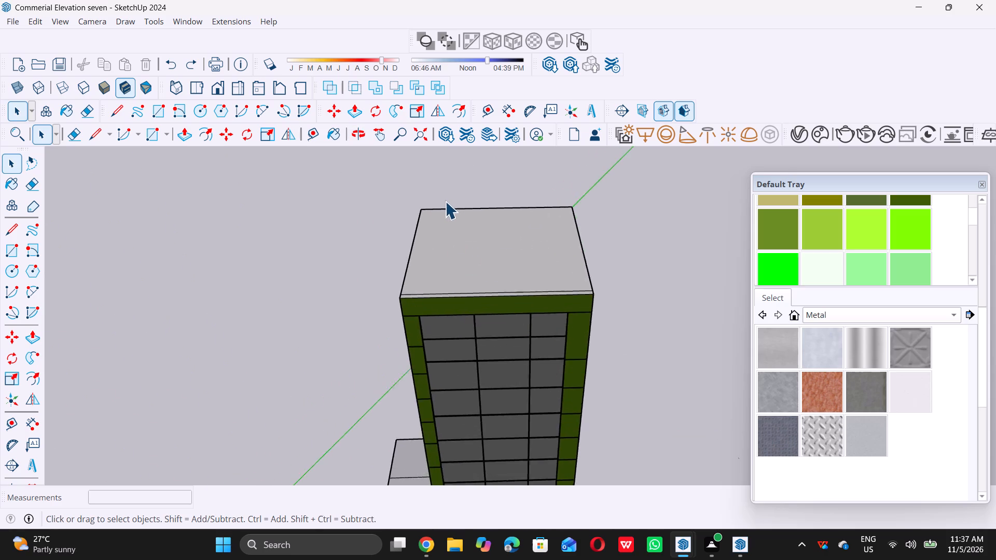
pyautogui.scroll(-12, 439, 273)
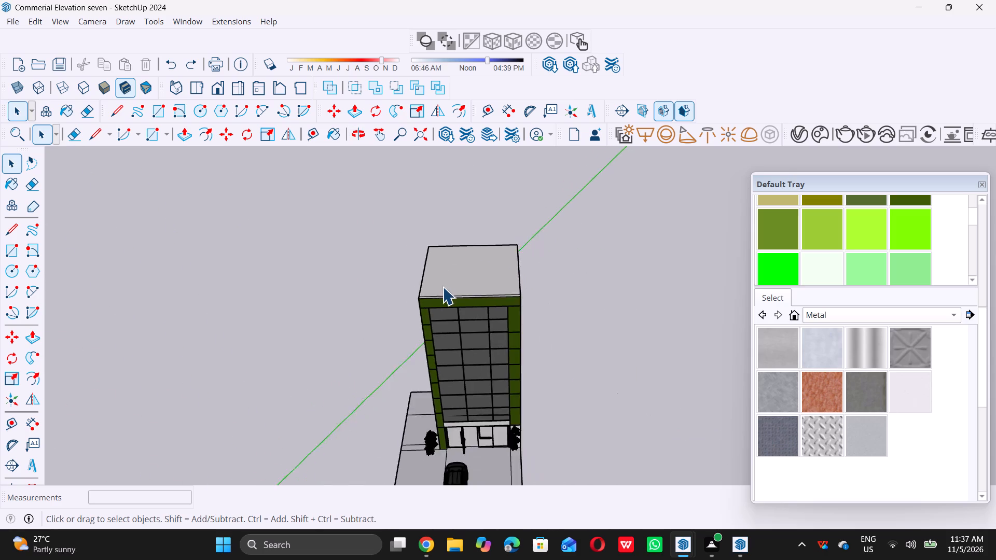
pyautogui.scroll(-9, 442, 287)
pyautogui.moveTo(380, 346); pyautogui.dragTo(454, 339, button='middle')
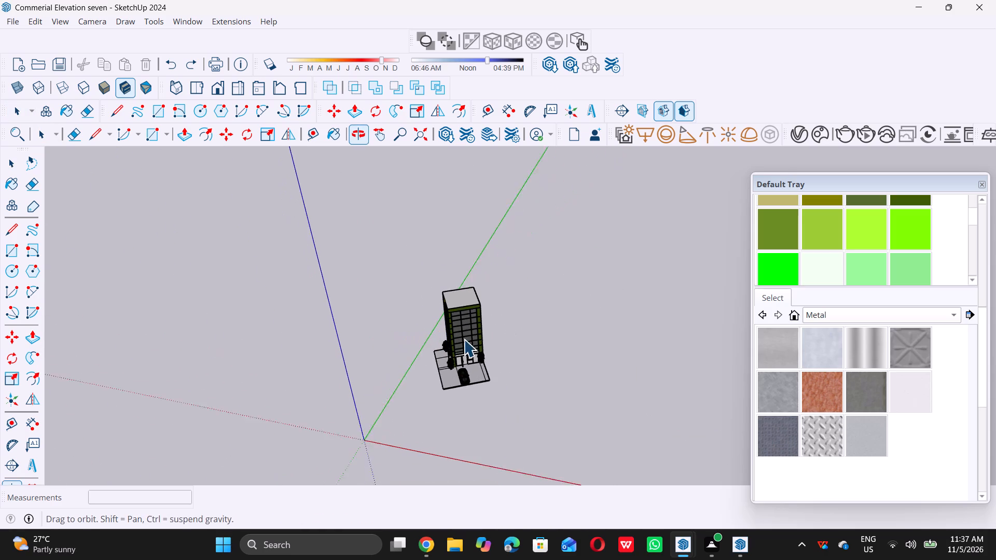
pyautogui.middleClick(494, 351)
pyautogui.moveTo(338, 368); pyautogui.dragTo(489, 353, button='middle')
pyautogui.middleClick(550, 340)
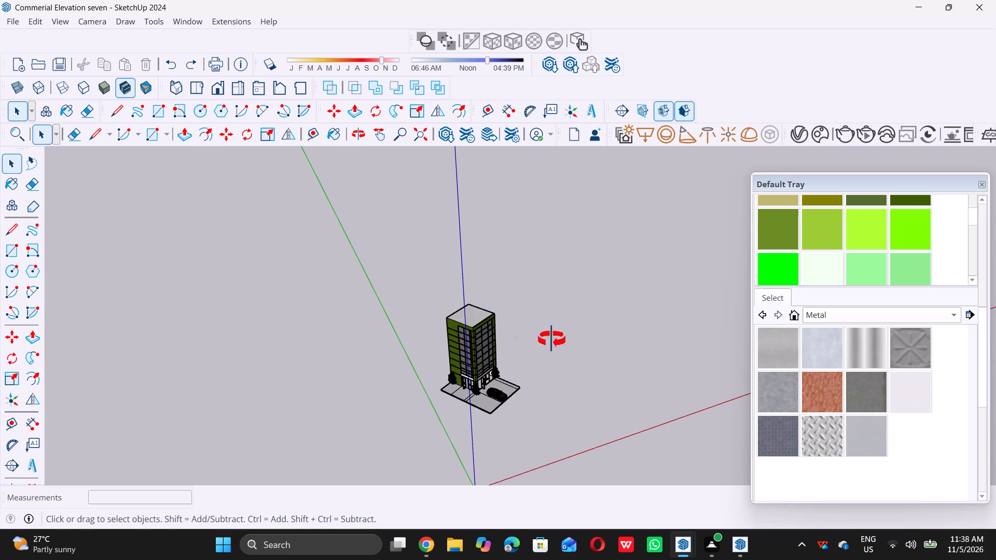
pyautogui.moveTo(421, 383); pyautogui.dragTo(475, 369, button='middle')
# Examine the roof surface, green parapet band and upper corner where the two glazed facades meet.
pyautogui.scroll(1, 475, 369)
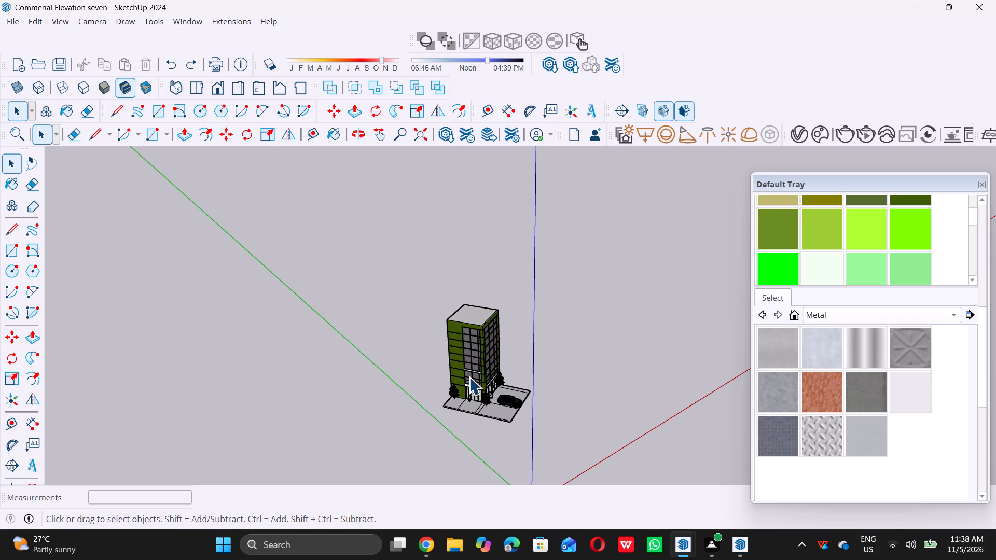
pyautogui.scroll(6, 475, 359)
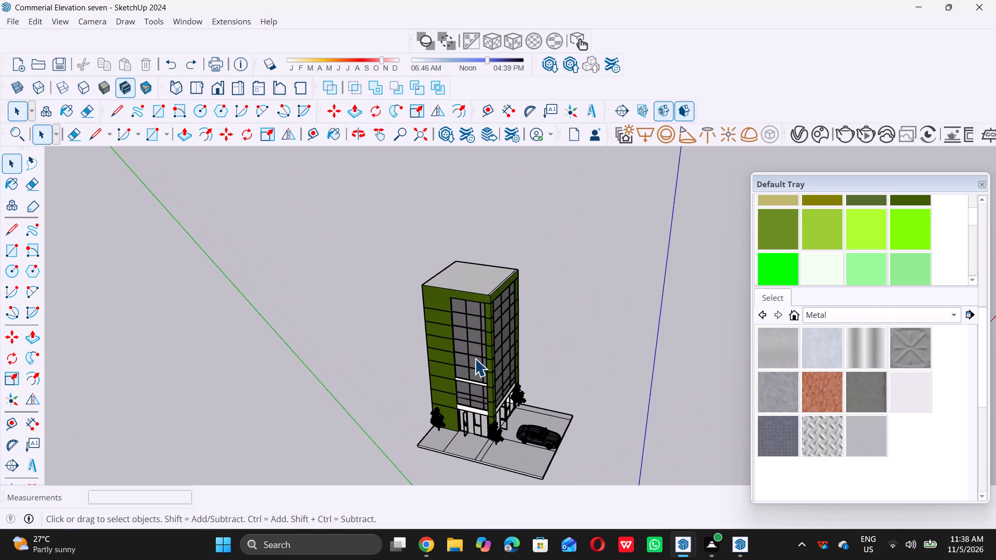
pyautogui.scroll(1, 475, 358)
pyautogui.scroll(-6, 462, 339)
pyautogui.moveTo(521, 366); pyautogui.dragTo(409, 319, button='middle')
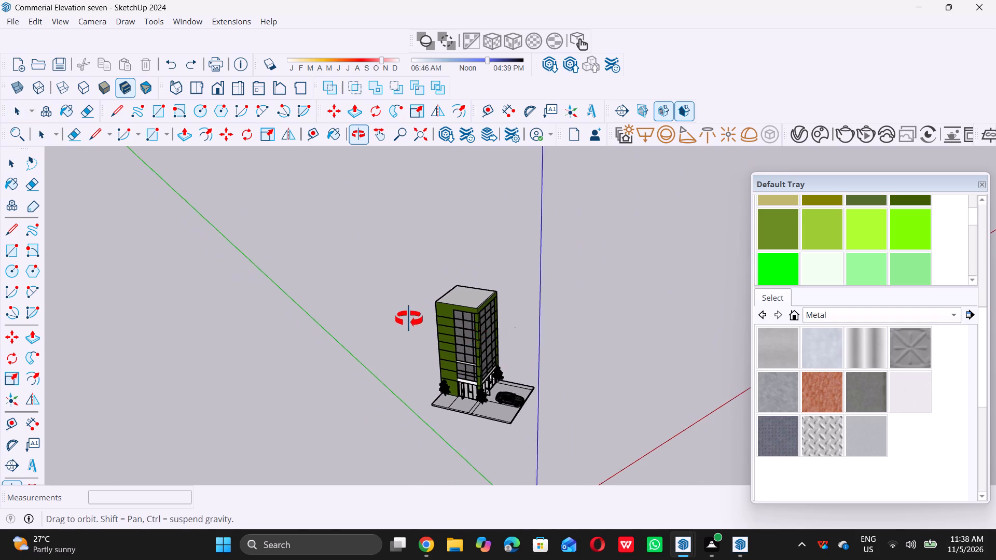
pyautogui.moveTo(409, 319); pyautogui.dragTo(406, 311, button='middle')
pyautogui.scroll(6, 477, 327)
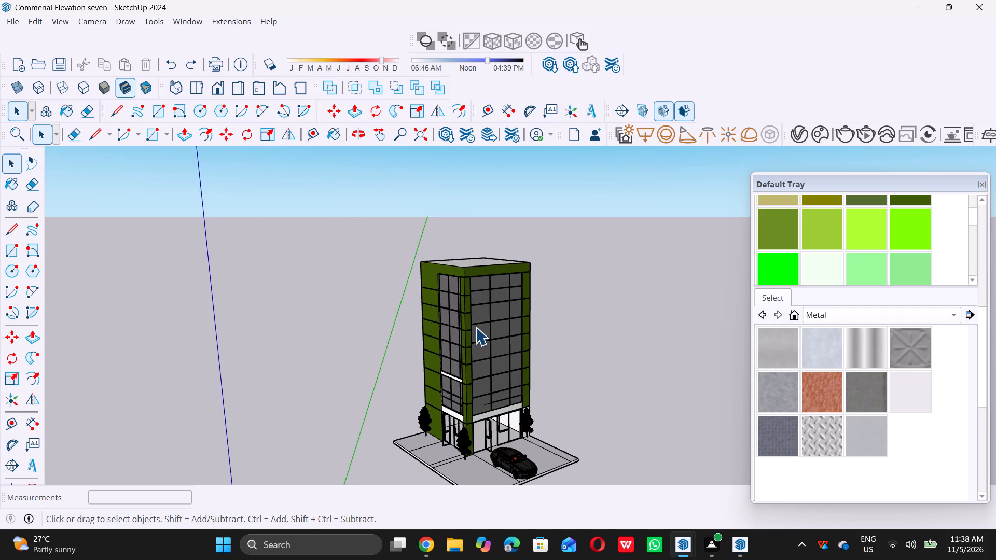
pyautogui.scroll(6, 482, 267)
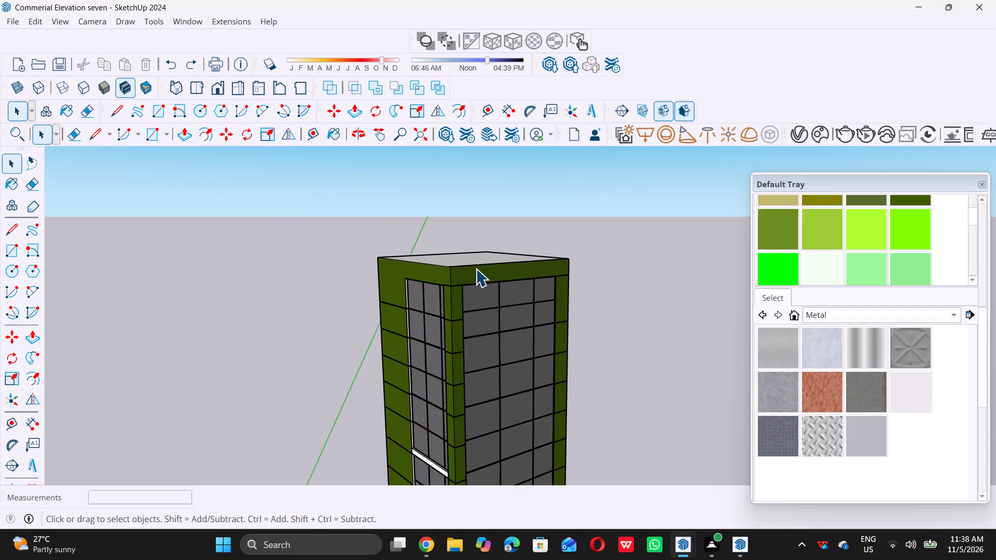
pyautogui.moveTo(464, 274); pyautogui.dragTo(461, 275, button='middle')
pyautogui.moveTo(461, 275); pyautogui.dragTo(438, 288, button='middle')
pyautogui.scroll(2, 472, 249)
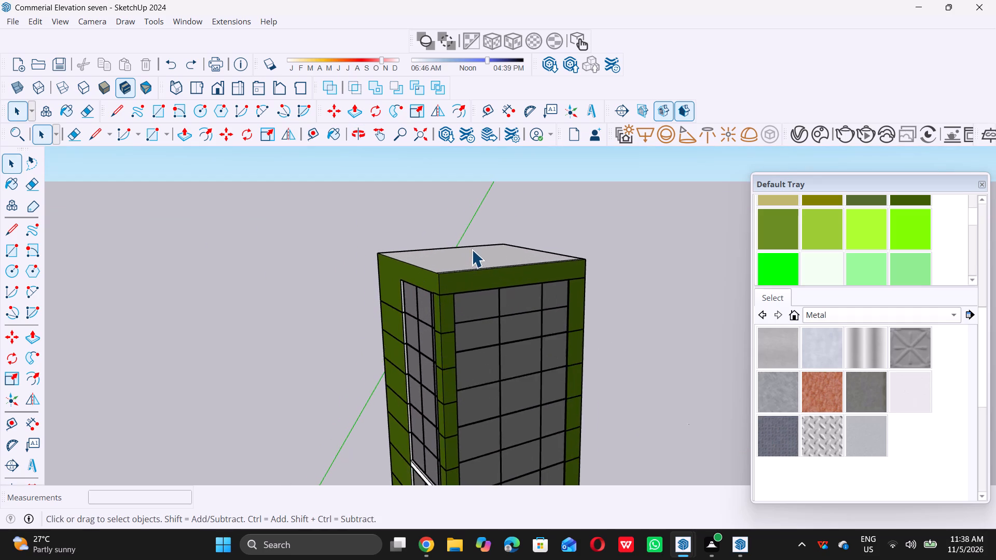
pyautogui.scroll(1, 472, 249)
pyautogui.moveTo(467, 250); pyautogui.dragTo(454, 259, button='middle')
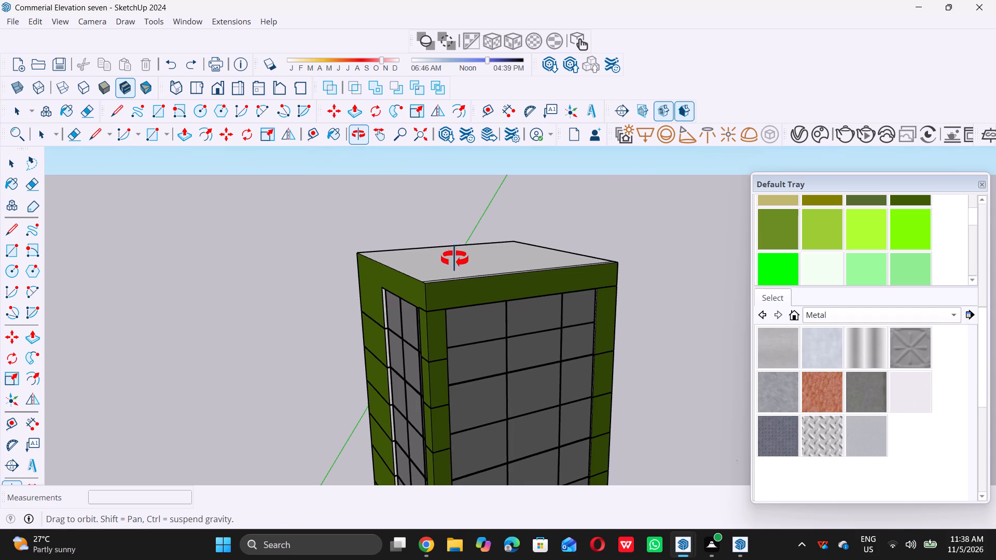
pyautogui.moveTo(454, 259); pyautogui.dragTo(446, 268, button='middle')
pyautogui.scroll(4, 446, 268)
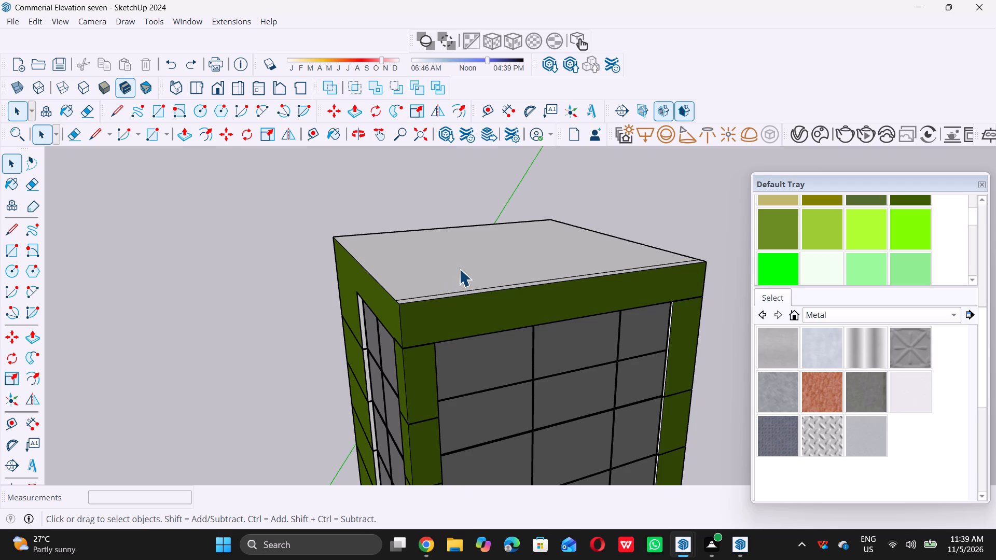
pyautogui.scroll(-1, 459, 269)
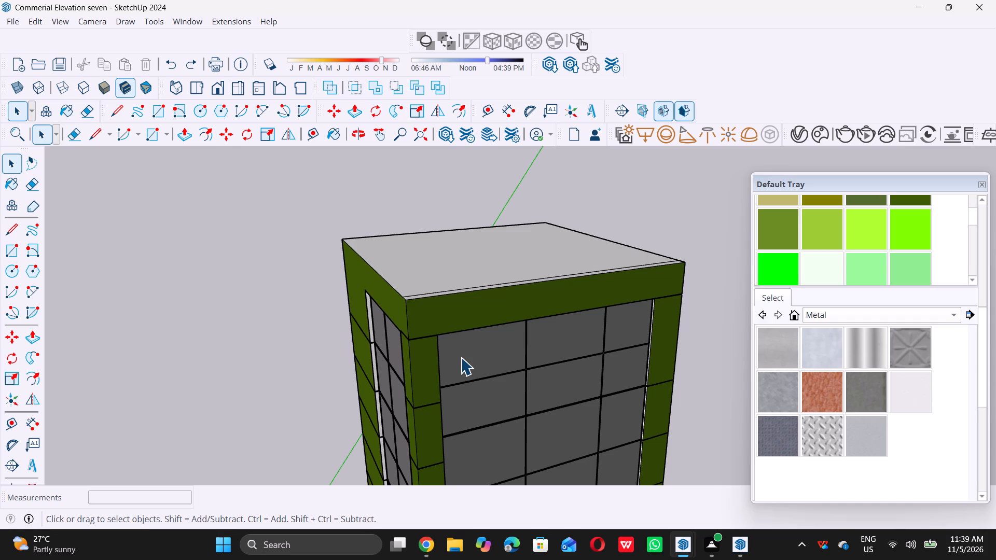
pyautogui.scroll(-1, 463, 358)
pyautogui.scroll(1, 467, 333)
pyautogui.scroll(-11, 468, 314)
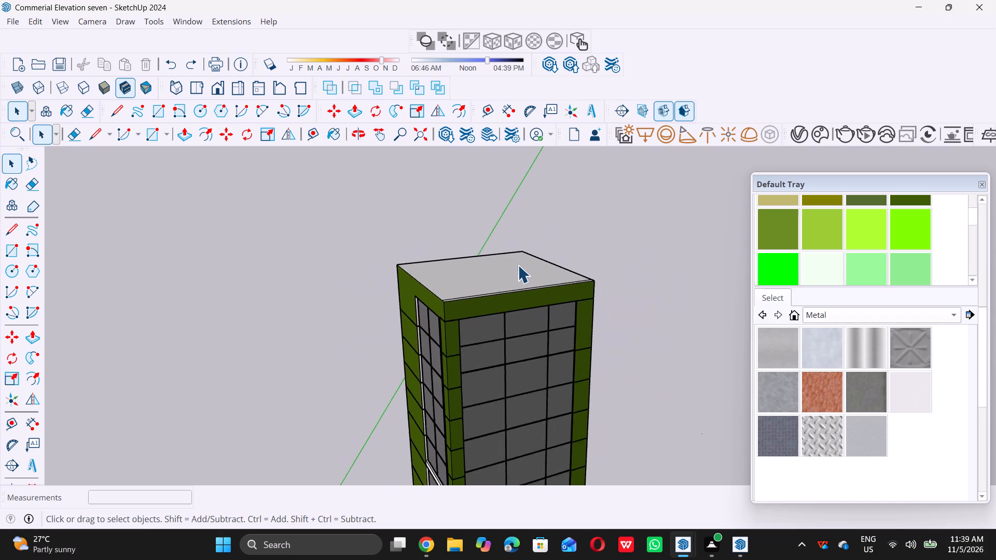
# Review the whole building with its painted forecourt, trees and car from both glazed sides.
pyautogui.scroll(-16, 518, 265)
pyautogui.moveTo(490, 302); pyautogui.dragTo(604, 283, button='middle')
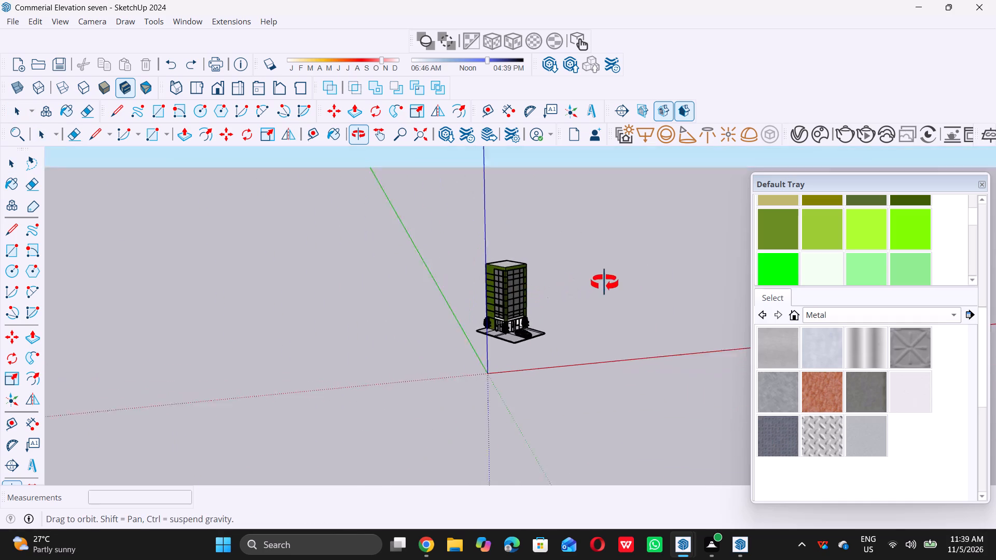
pyautogui.moveTo(604, 283); pyautogui.dragTo(629, 280, button='middle')
pyautogui.moveTo(497, 283); pyautogui.dragTo(593, 303, button='middle')
pyautogui.scroll(3, 519, 300)
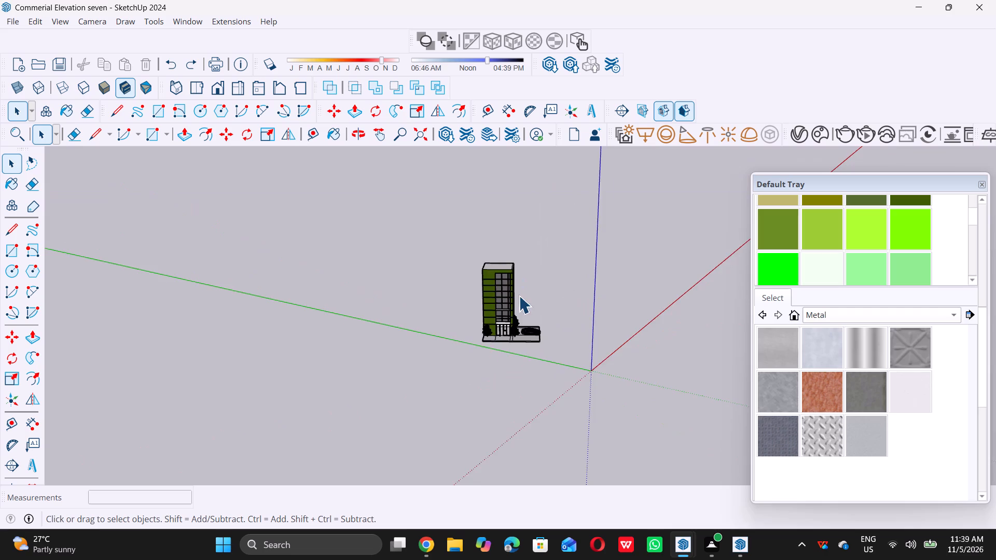
pyautogui.scroll(12, 519, 296)
pyautogui.scroll(-10, 501, 270)
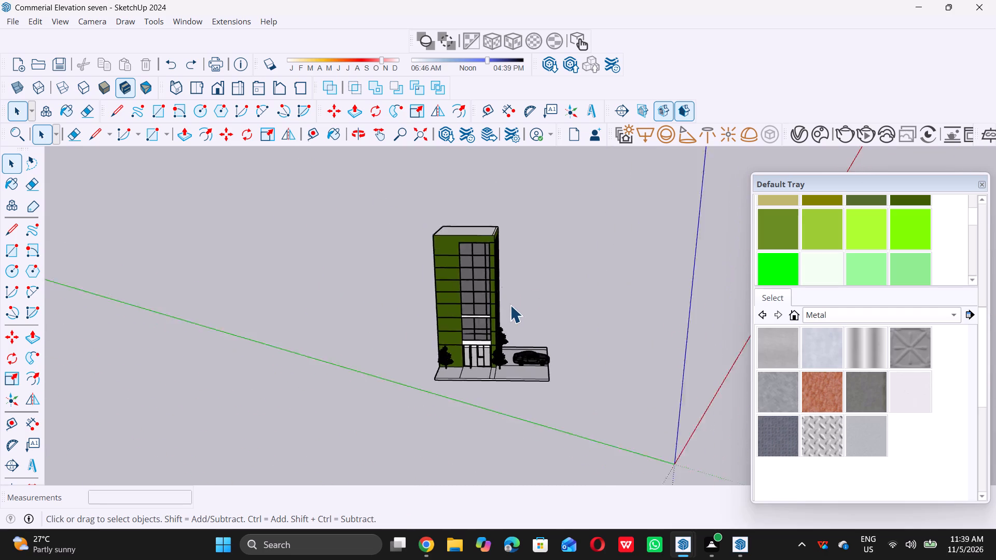
pyautogui.moveTo(509, 305); pyautogui.dragTo(460, 292, button='middle')
pyautogui.moveTo(510, 290); pyautogui.dragTo(480, 297, button='middle')
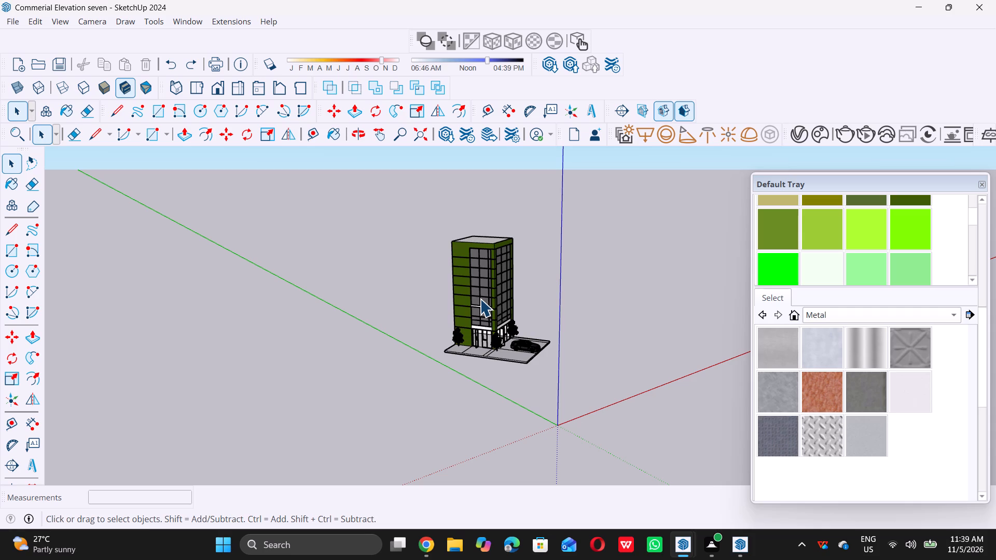
pyautogui.moveTo(506, 279); pyautogui.dragTo(479, 292, button='middle')
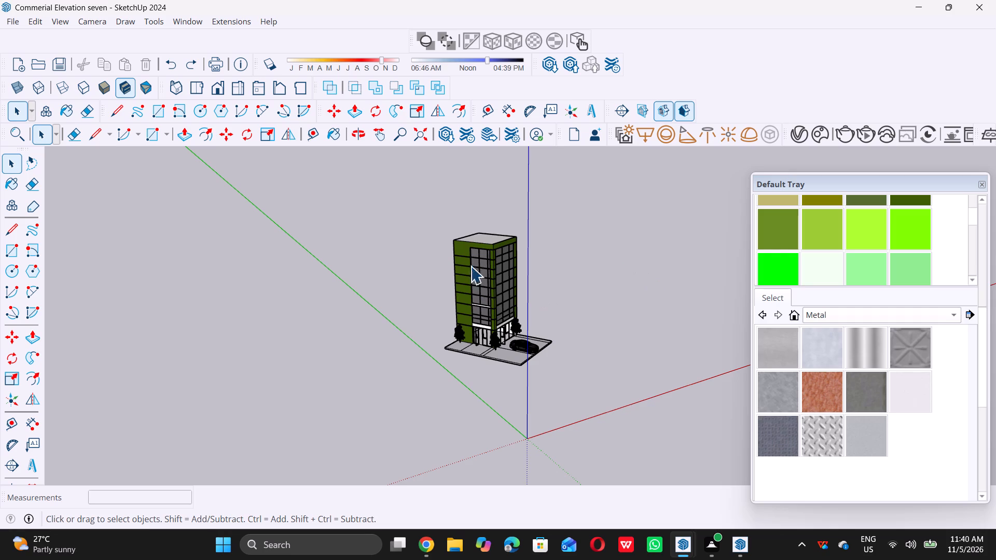
pyautogui.moveTo(465, 267); pyautogui.dragTo(393, 300, button='middle')
pyautogui.moveTo(543, 263); pyautogui.dragTo(489, 232, button='middle')
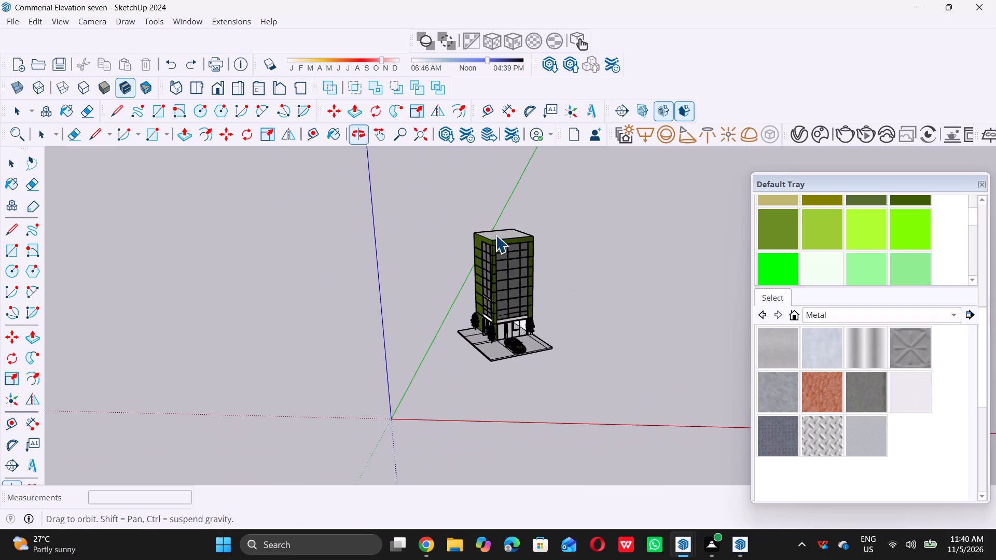
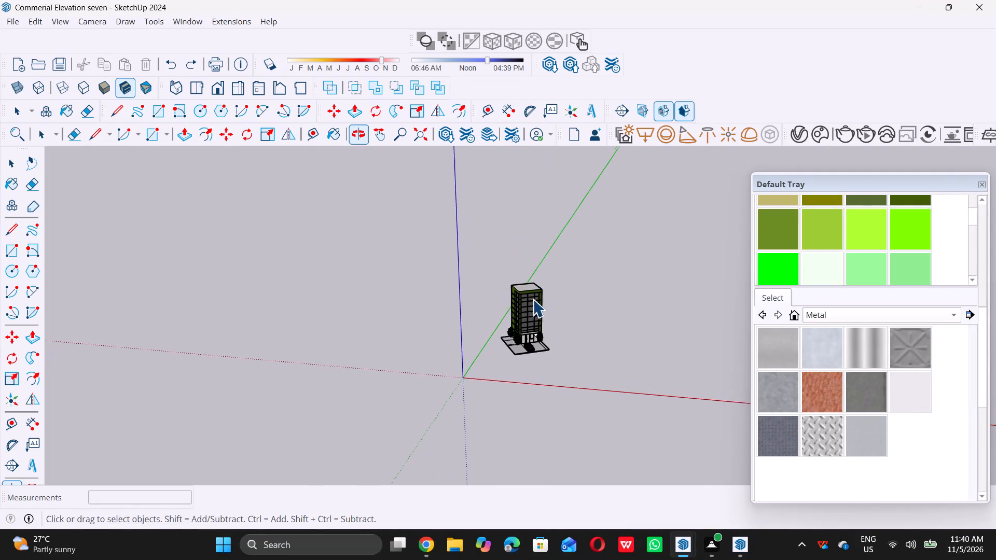
# Examine the car-side glazed facade, its ground-floor entrance and the forecourt with the parked car.
pyautogui.scroll(7, 536, 295)
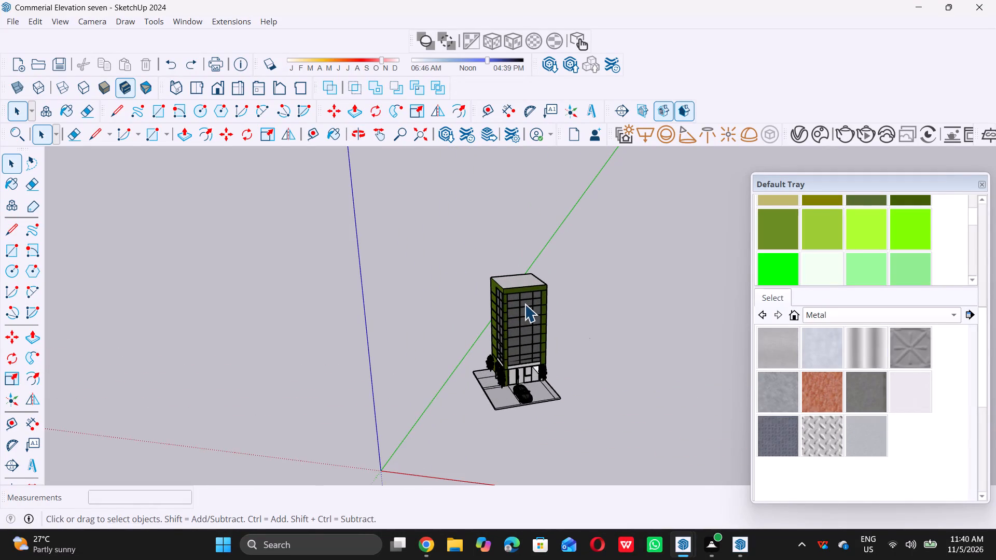
pyautogui.scroll(6, 524, 304)
pyautogui.scroll(-5, 524, 304)
pyautogui.scroll(-1, 529, 424)
pyautogui.moveTo(530, 429); pyautogui.dragTo(510, 431, button='middle')
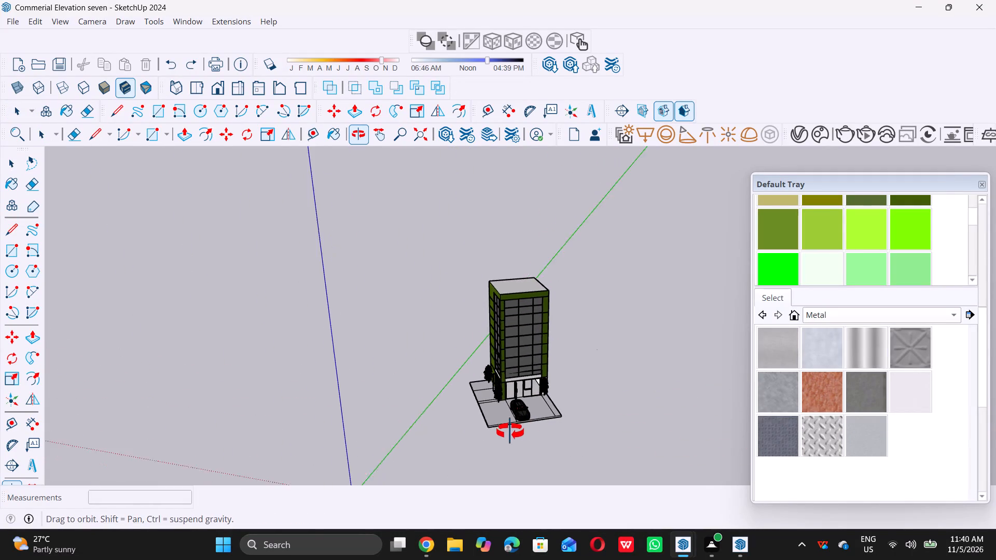
pyautogui.moveTo(510, 431); pyautogui.dragTo(506, 434, button='middle')
pyautogui.scroll(11, 497, 428)
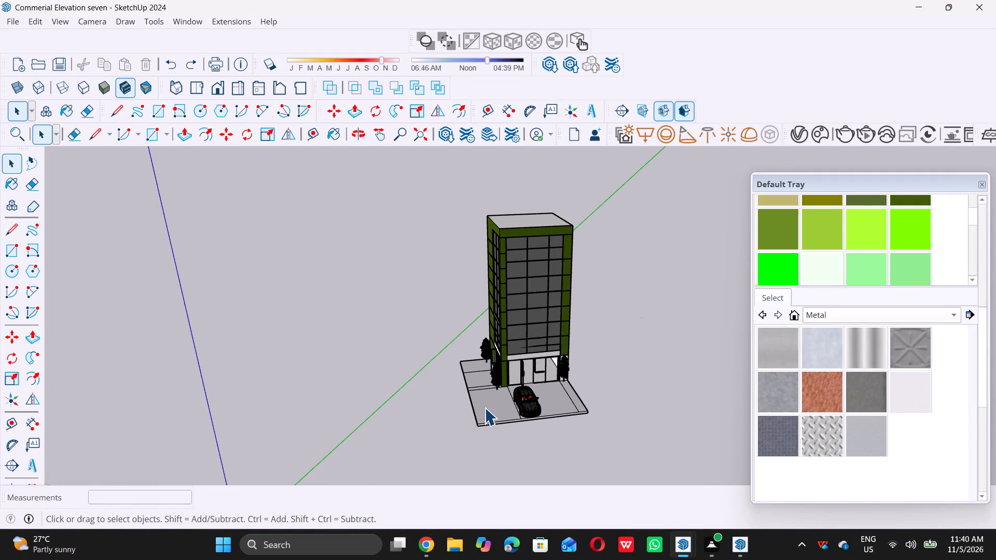
pyautogui.scroll(4, 485, 408)
pyautogui.scroll(-8, 485, 407)
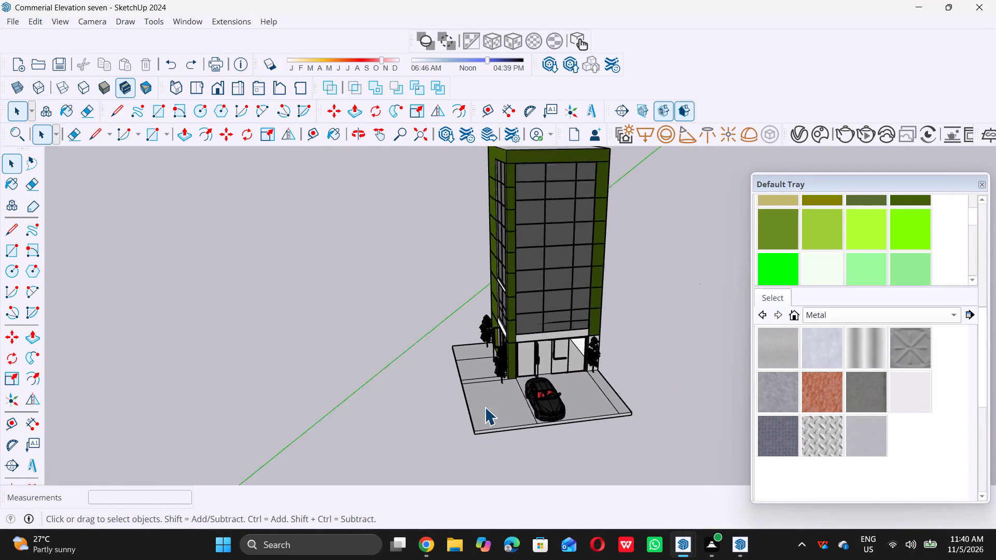
pyautogui.scroll(-5, 484, 407)
pyautogui.moveTo(486, 410); pyautogui.dragTo(481, 384, button='middle')
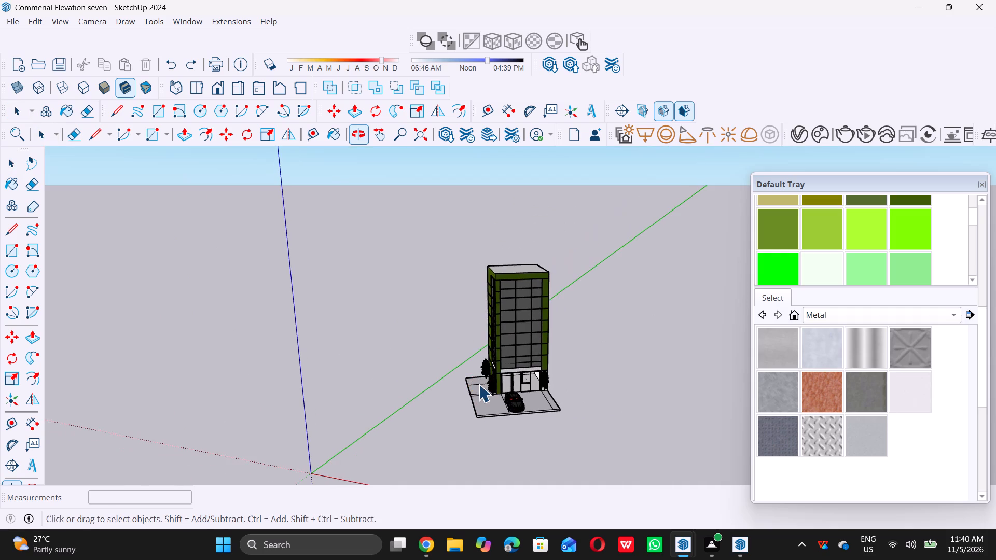
pyautogui.scroll(8, 478, 384)
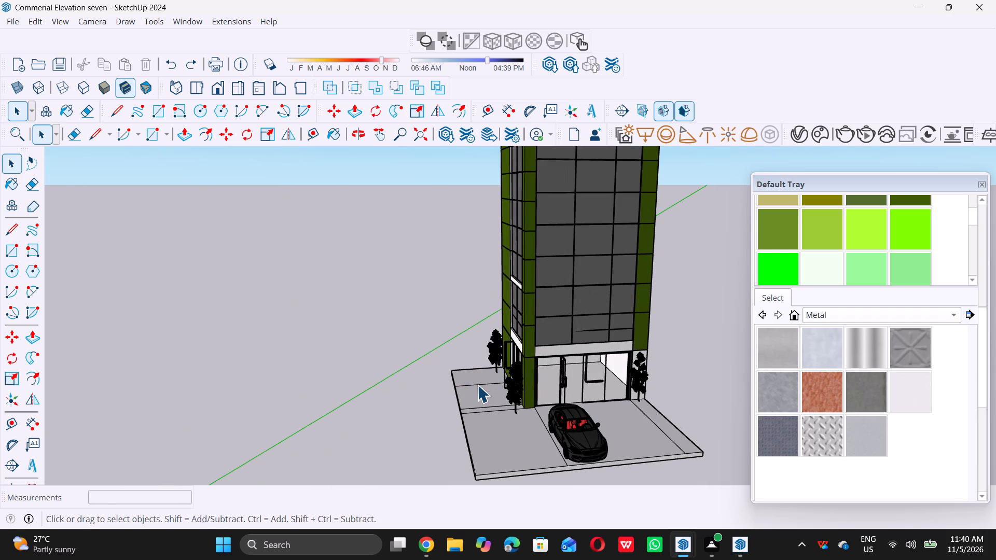
pyautogui.scroll(-11, 477, 385)
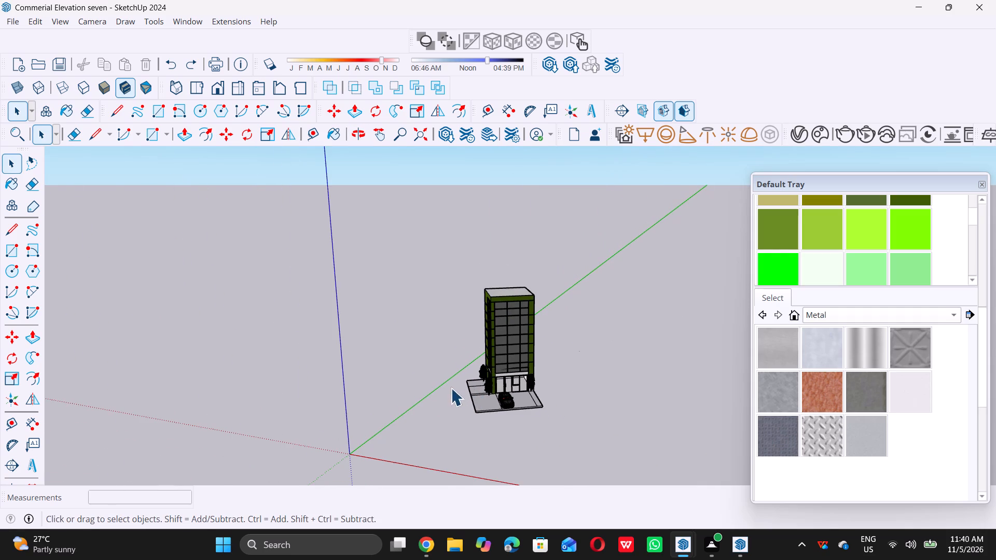
# Examine the adjoining green-panelled facade with its narrower window strip, entrance and trees.
pyautogui.moveTo(451, 386); pyautogui.dragTo(596, 414, button='middle')
pyautogui.middleClick(596, 414)
pyautogui.moveTo(606, 415); pyautogui.dragTo(630, 409, button='middle')
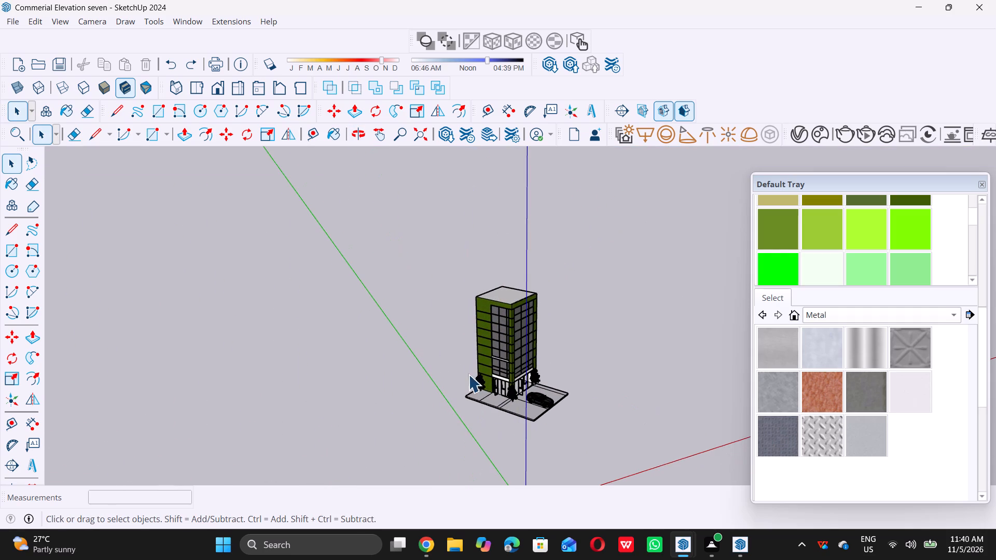
pyautogui.moveTo(461, 371); pyautogui.dragTo(615, 432, button='middle')
pyautogui.middleClick(615, 431)
pyautogui.moveTo(558, 445); pyautogui.dragTo(543, 383, button='middle')
pyautogui.middleClick(538, 382)
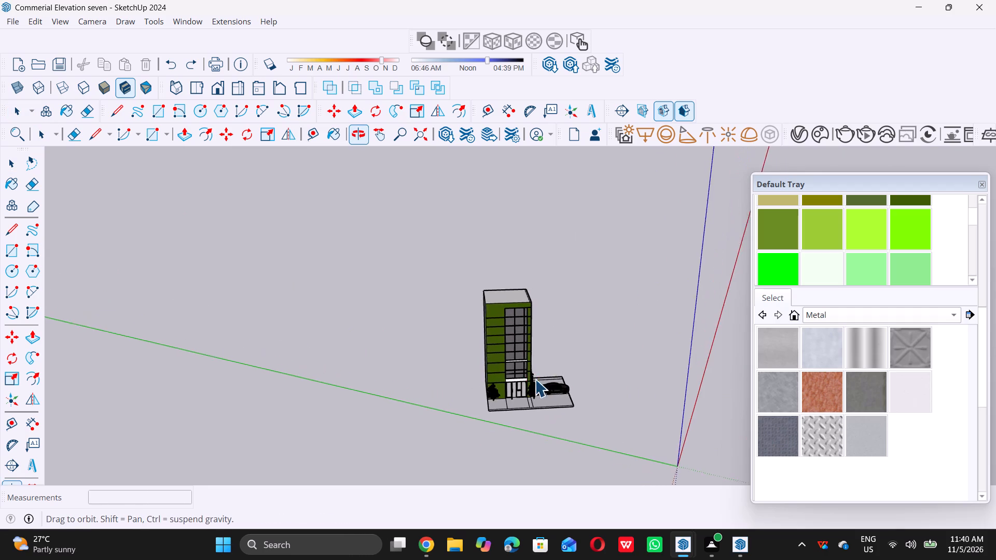
pyautogui.middleClick(533, 378)
pyautogui.scroll(12, 529, 374)
pyautogui.scroll(-3, 529, 374)
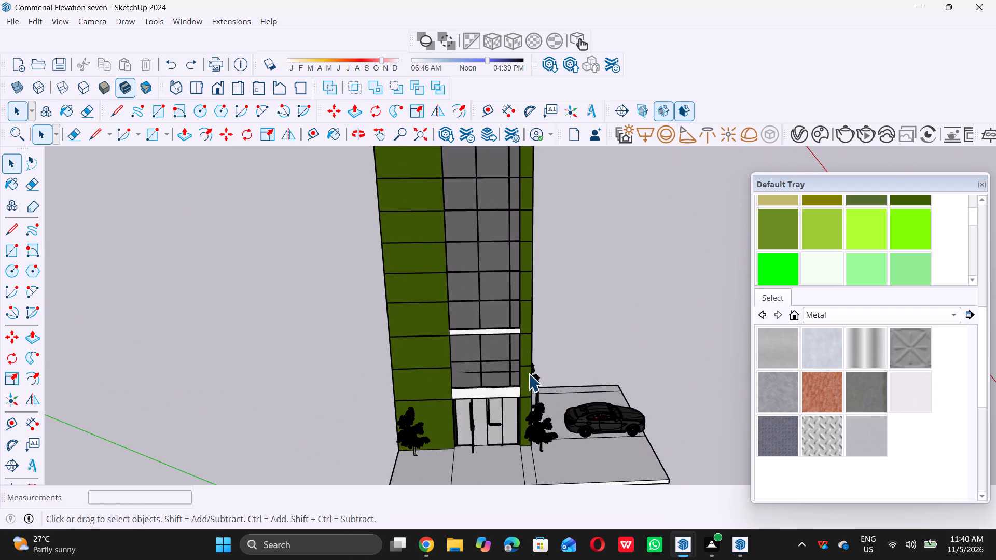
pyautogui.scroll(-3, 529, 374)
pyautogui.moveTo(533, 412); pyautogui.dragTo(523, 401, button='middle')
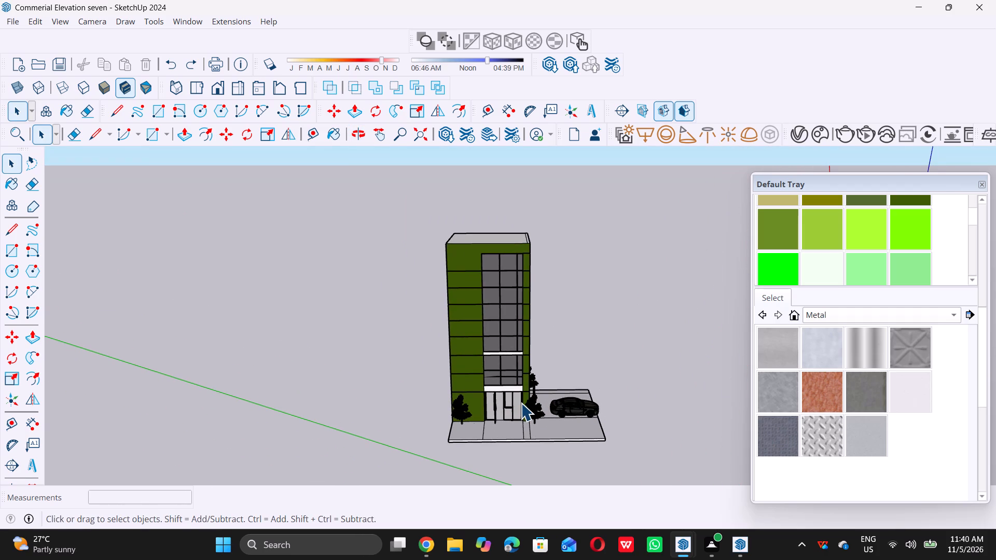
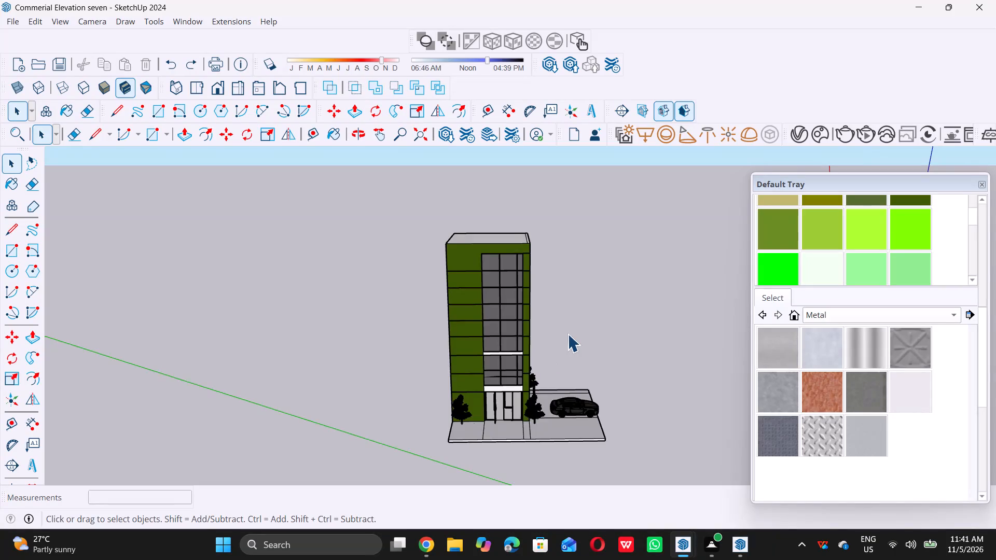
# Examine the whole building from a raised corner view showing both glazed facades, the roof and the forecourt with the car.
pyautogui.scroll(-5, 571, 332)
pyautogui.moveTo(565, 336); pyautogui.dragTo(528, 352, button='middle')
pyautogui.moveTo(567, 358); pyautogui.dragTo(523, 365, button='middle')
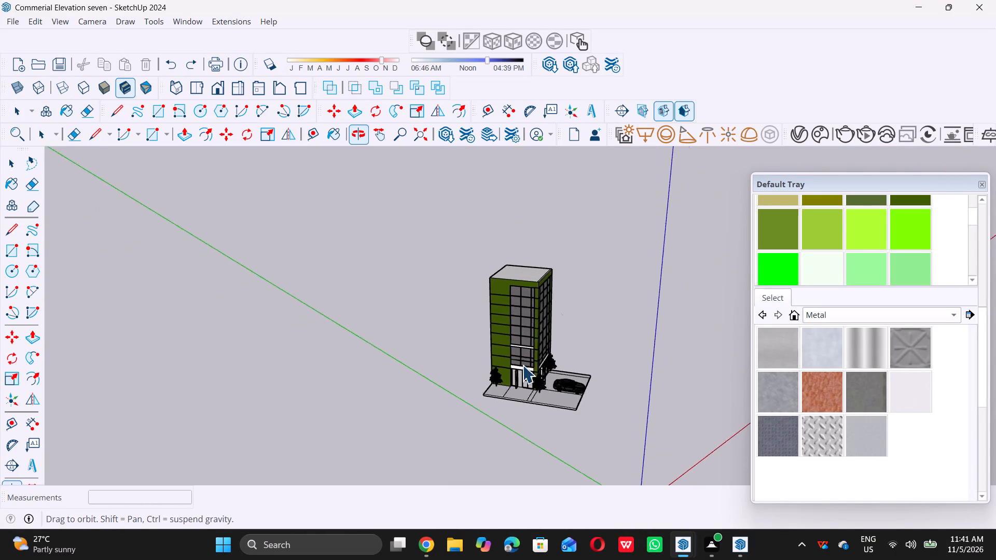
pyautogui.scroll(6, 613, 378)
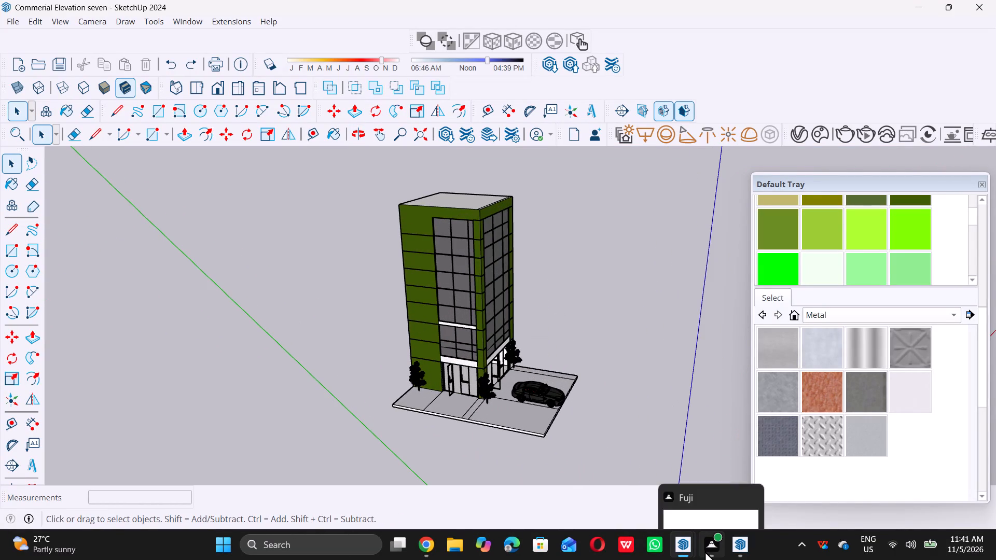
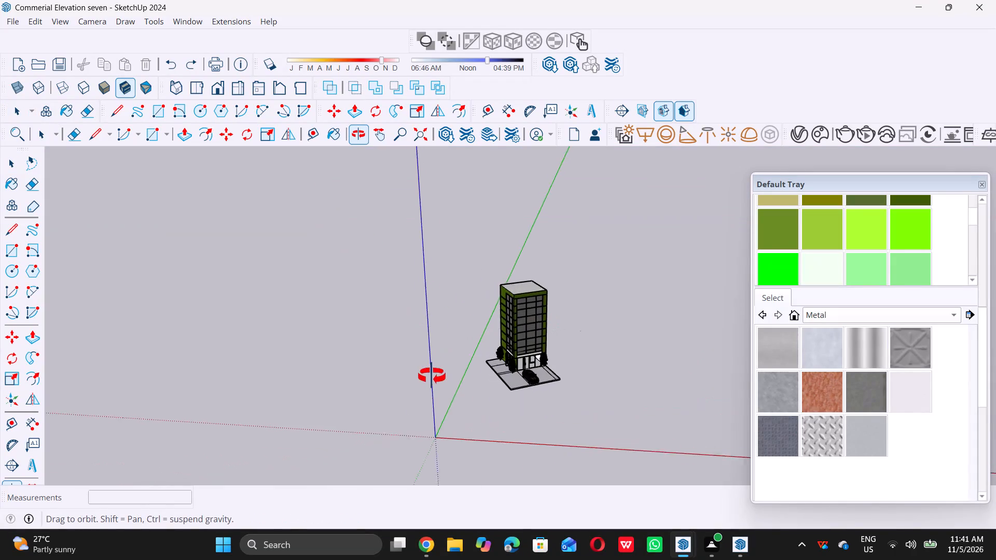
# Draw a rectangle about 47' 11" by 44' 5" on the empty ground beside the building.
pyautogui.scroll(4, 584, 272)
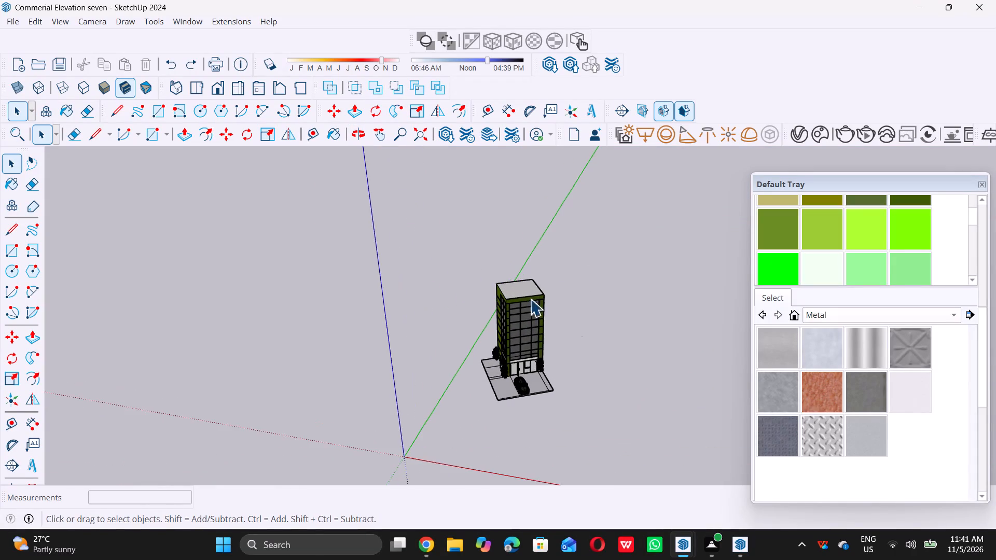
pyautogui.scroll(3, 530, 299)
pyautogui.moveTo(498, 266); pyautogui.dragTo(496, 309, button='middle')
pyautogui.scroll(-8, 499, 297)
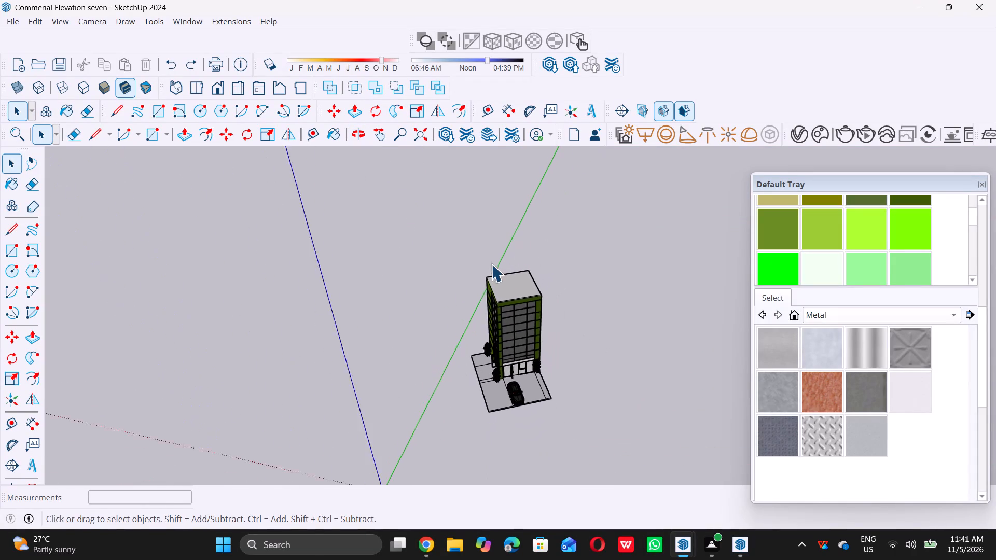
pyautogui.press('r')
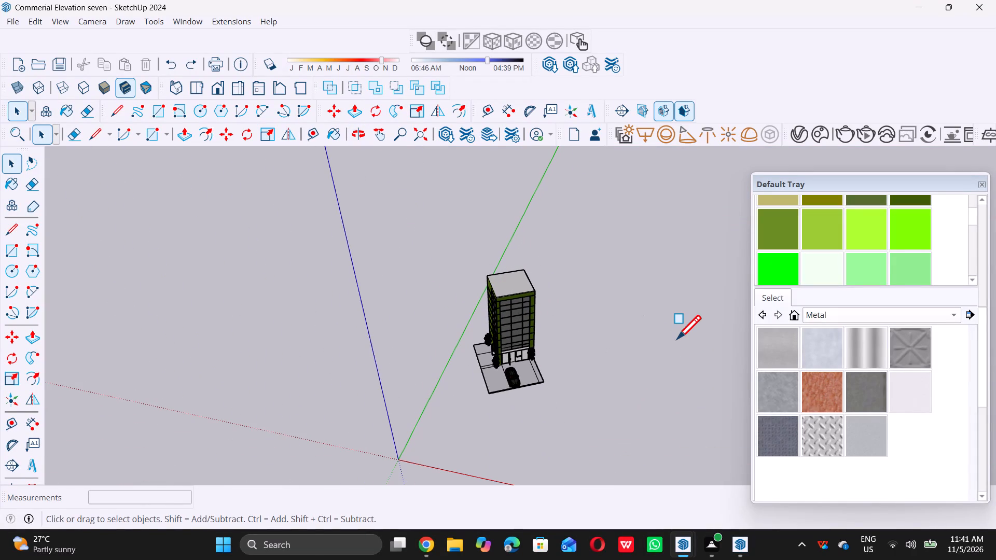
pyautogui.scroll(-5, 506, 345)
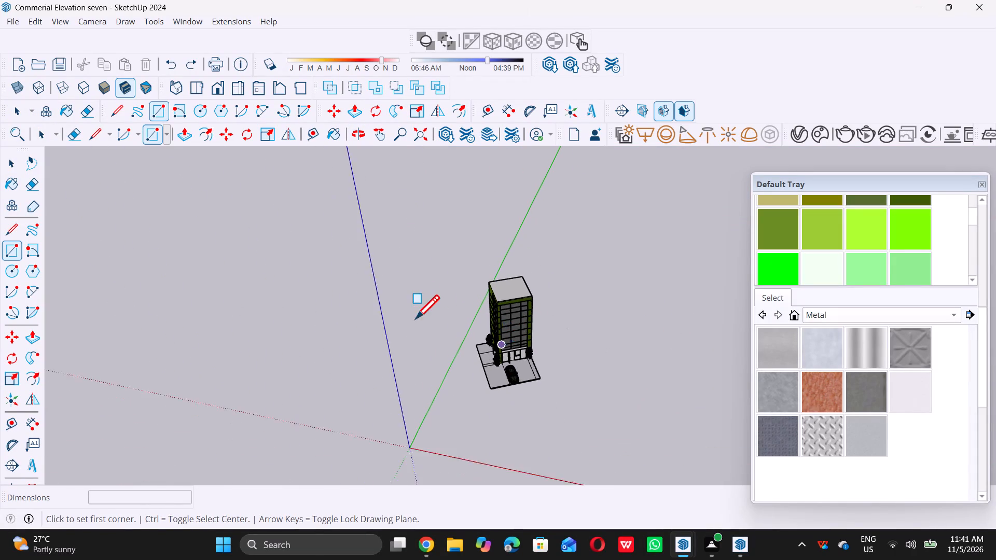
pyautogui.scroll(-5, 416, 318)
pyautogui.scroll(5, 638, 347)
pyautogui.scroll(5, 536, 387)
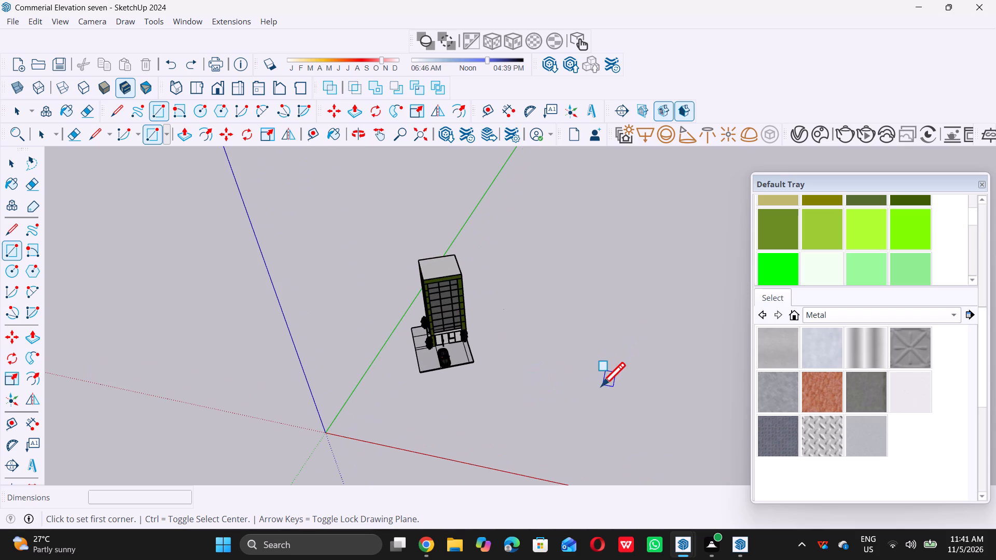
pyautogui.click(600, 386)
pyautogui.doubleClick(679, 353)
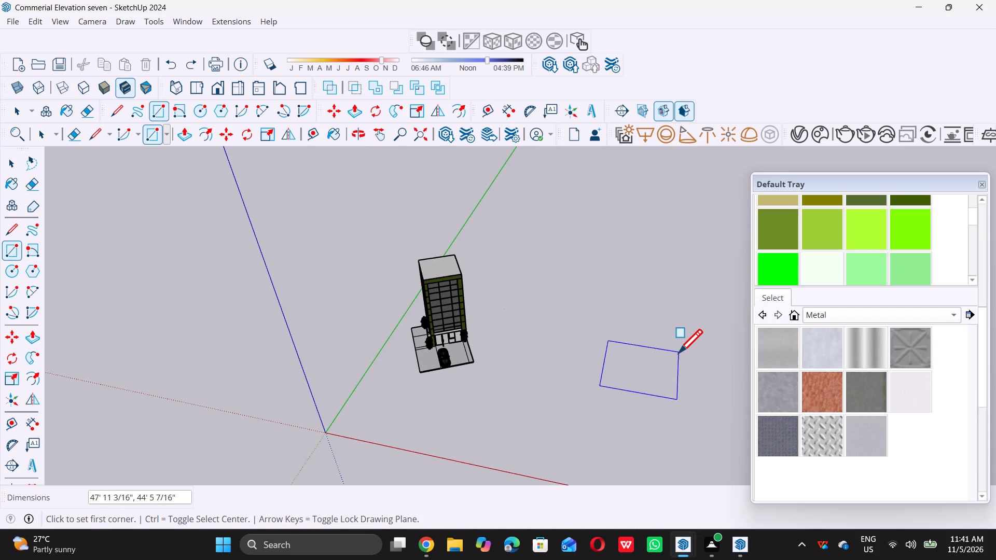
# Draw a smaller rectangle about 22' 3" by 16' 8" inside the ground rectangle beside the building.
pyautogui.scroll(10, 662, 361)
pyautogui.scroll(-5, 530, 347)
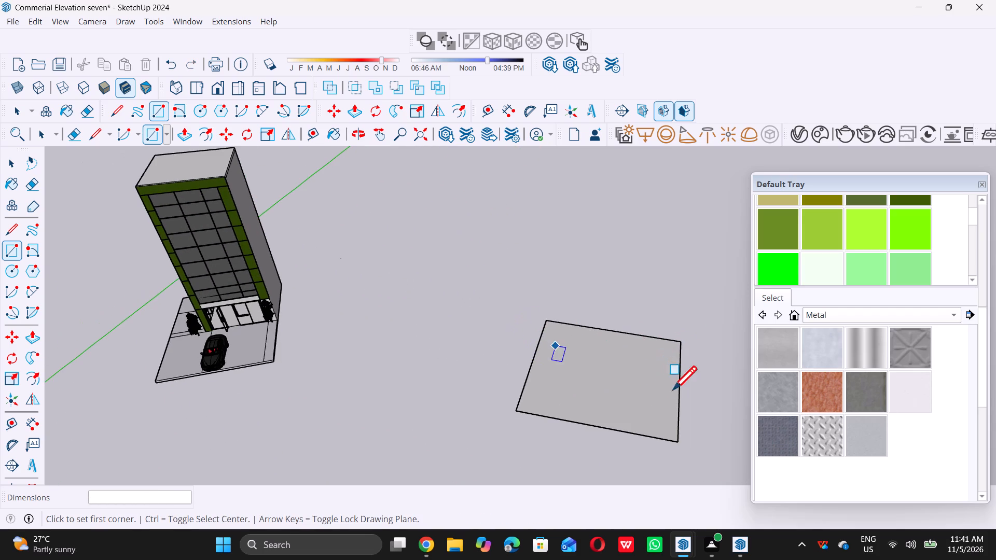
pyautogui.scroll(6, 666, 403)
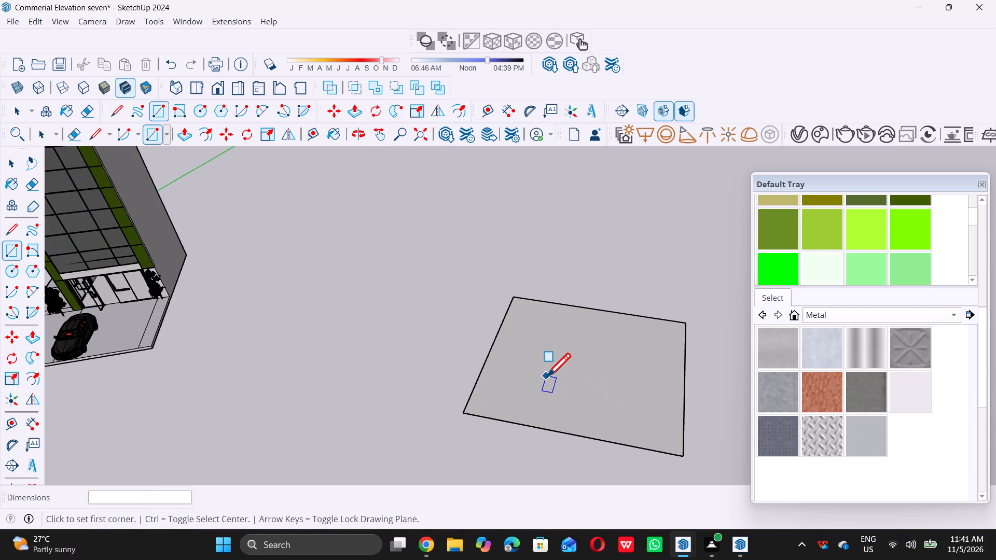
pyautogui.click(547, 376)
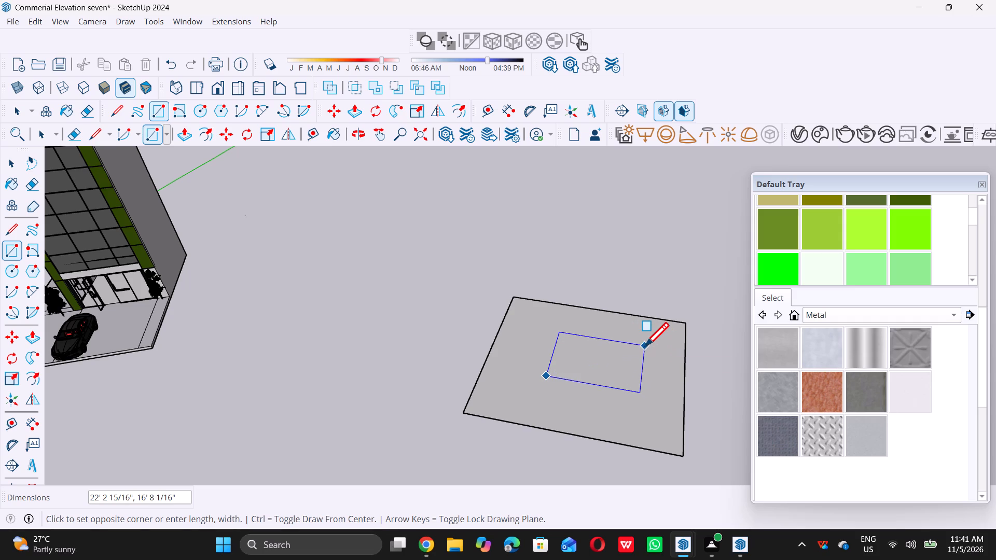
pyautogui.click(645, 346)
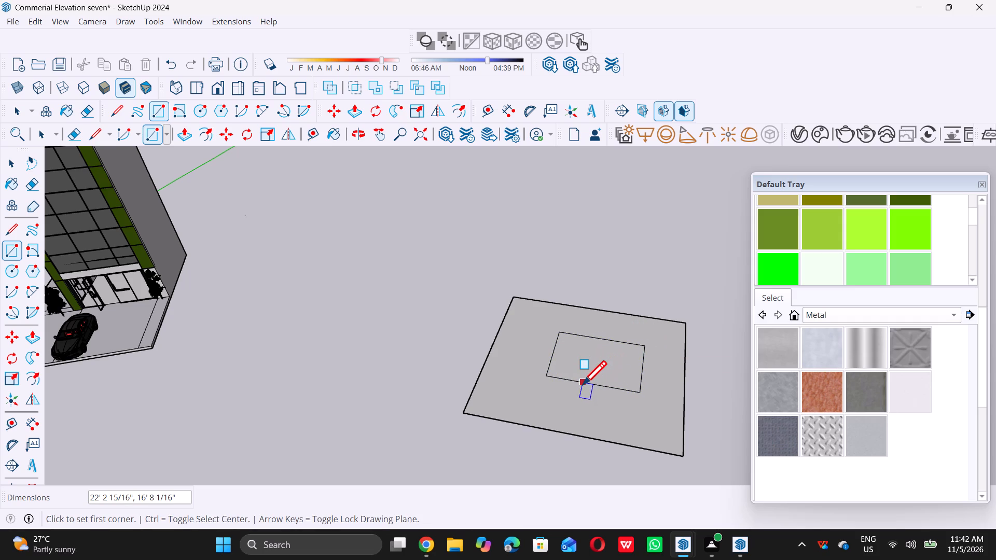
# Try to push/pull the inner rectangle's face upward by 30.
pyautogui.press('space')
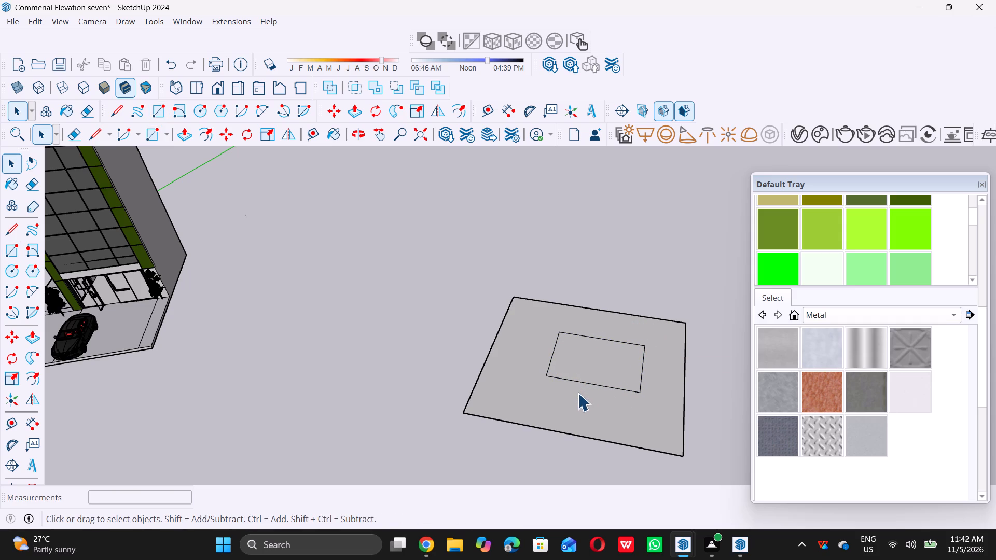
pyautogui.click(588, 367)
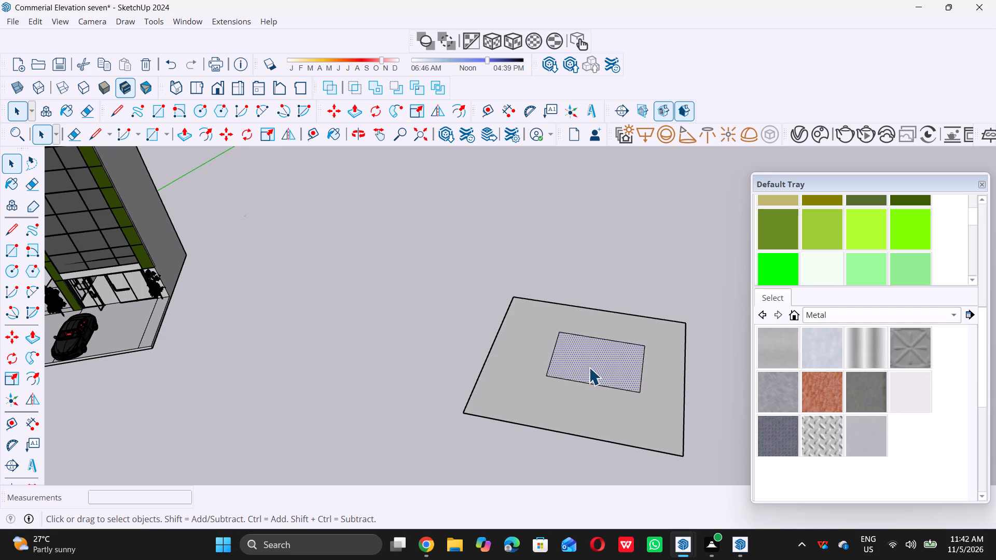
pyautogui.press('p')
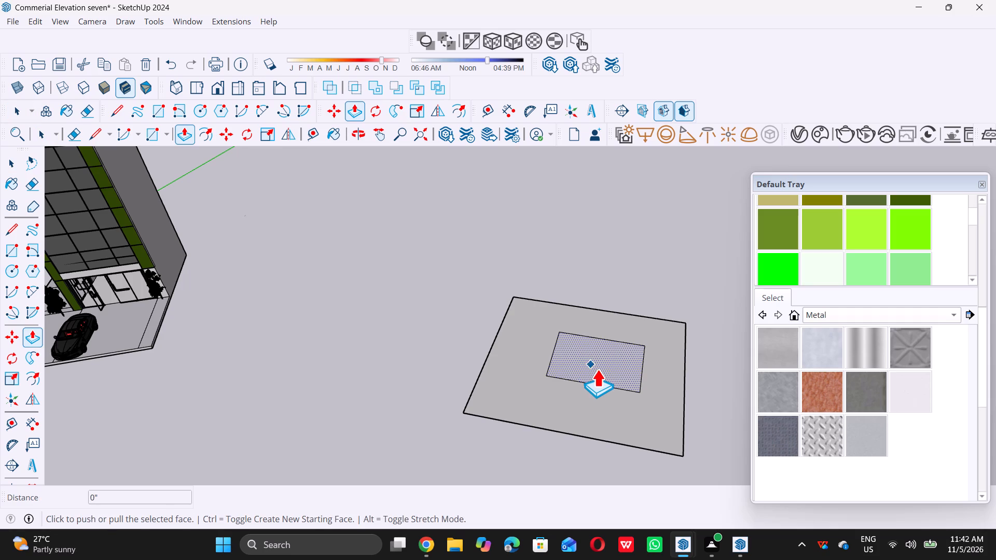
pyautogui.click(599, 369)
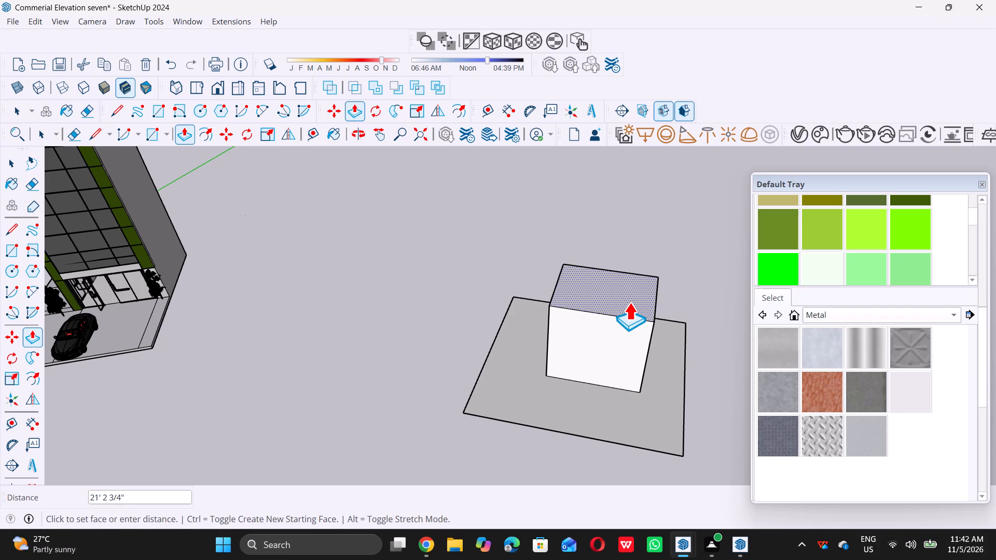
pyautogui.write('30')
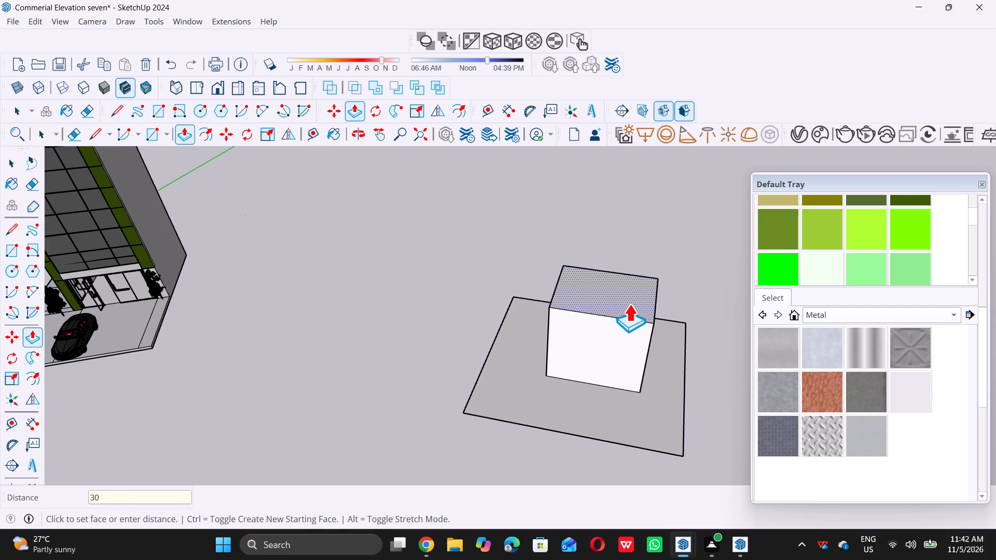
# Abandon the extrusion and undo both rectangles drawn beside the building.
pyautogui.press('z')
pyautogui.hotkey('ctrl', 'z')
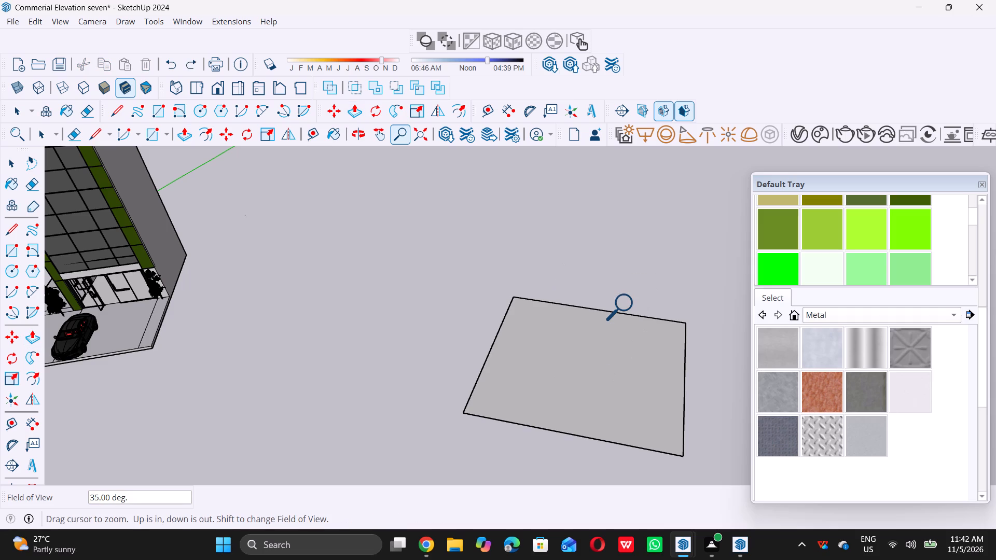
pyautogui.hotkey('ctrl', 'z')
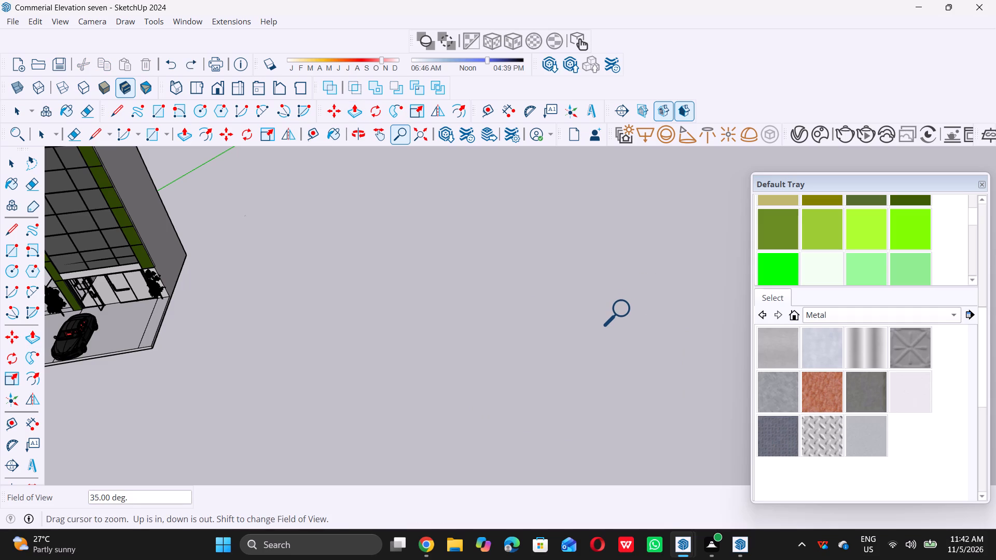
# Examine the building from a raised corner view, checking both glazed facades, the ground-floor entrance, the trees and the forecourt with the car.
pyautogui.scroll(-20, 627, 310)
pyautogui.scroll(-7, 627, 310)
pyautogui.moveTo(259, 347); pyautogui.dragTo(275, 344, button='middle')
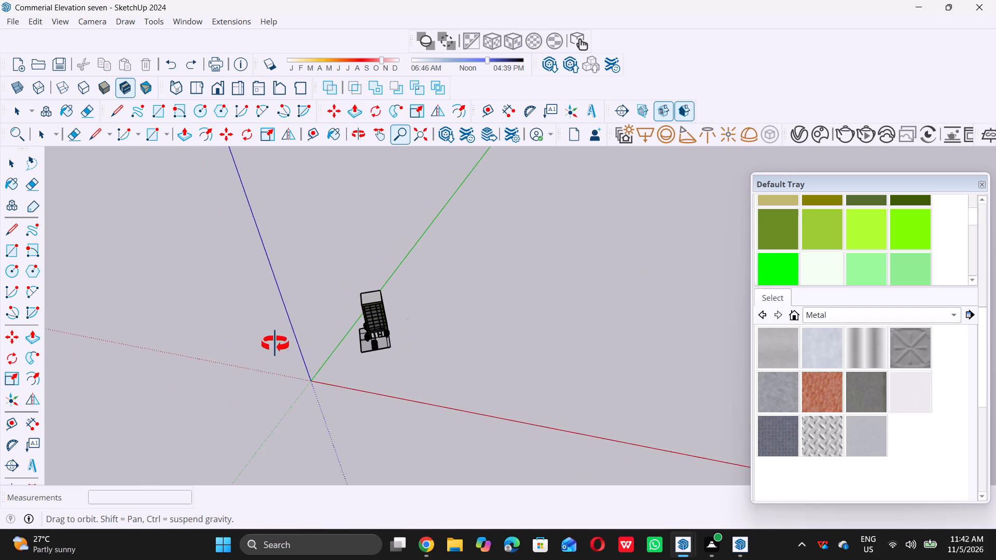
pyautogui.moveTo(275, 344); pyautogui.dragTo(423, 282, button='middle')
pyautogui.scroll(13, 379, 389)
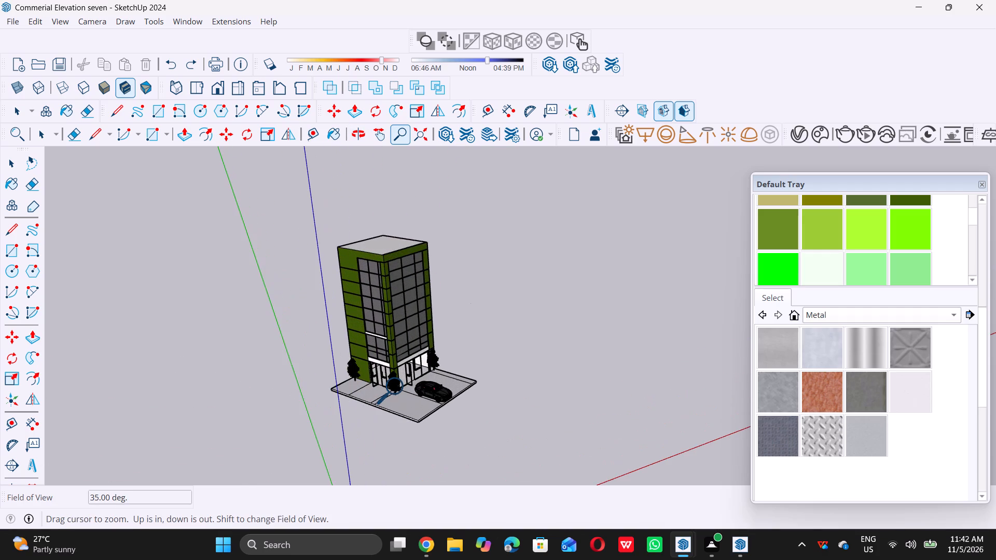
pyautogui.scroll(5, 400, 394)
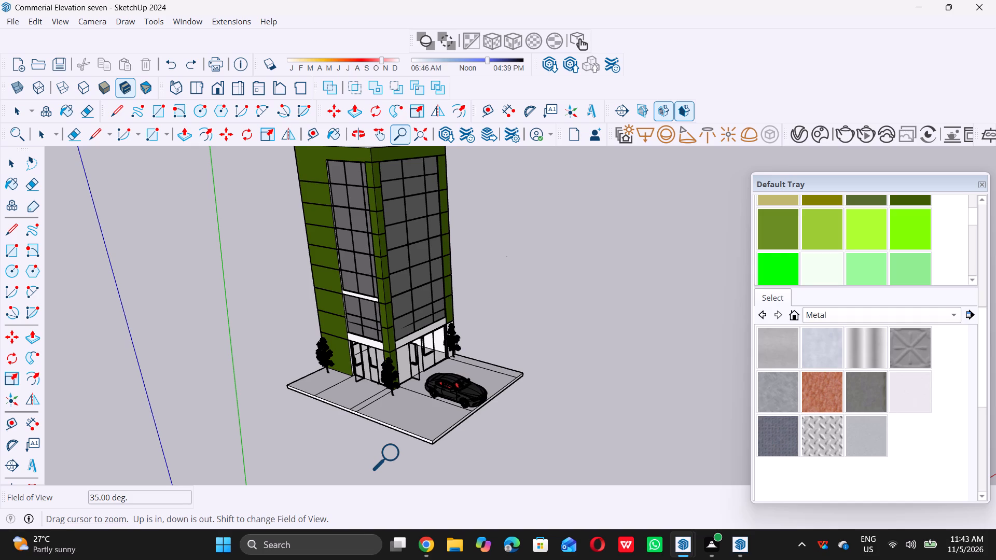
pyautogui.scroll(-13, 396, 454)
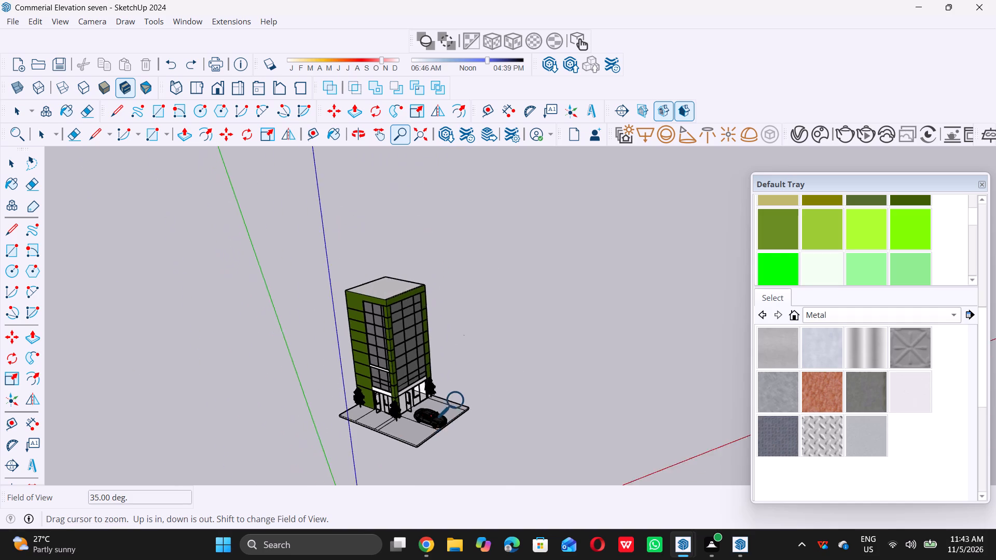
pyautogui.scroll(-3, 461, 401)
pyautogui.moveTo(482, 421); pyautogui.dragTo(429, 412, button='middle')
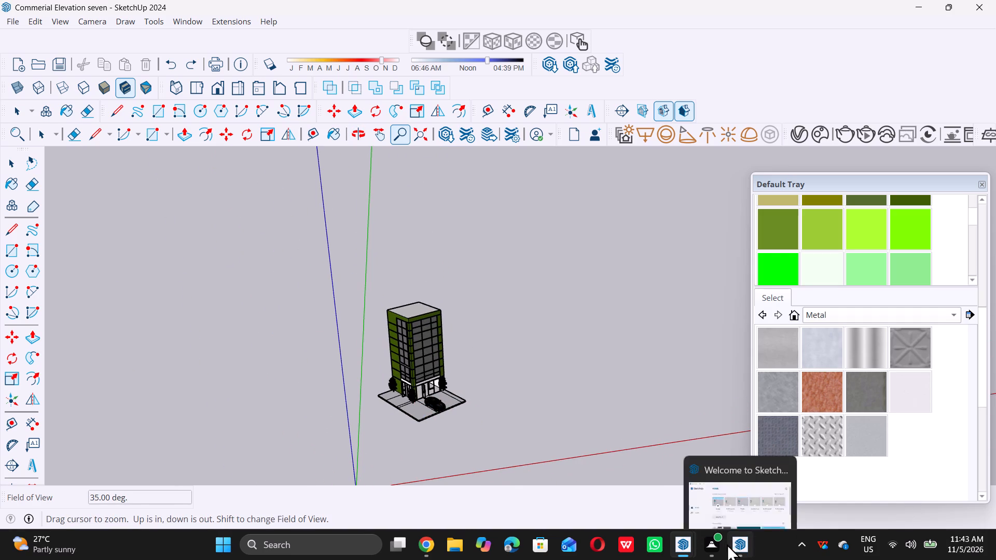
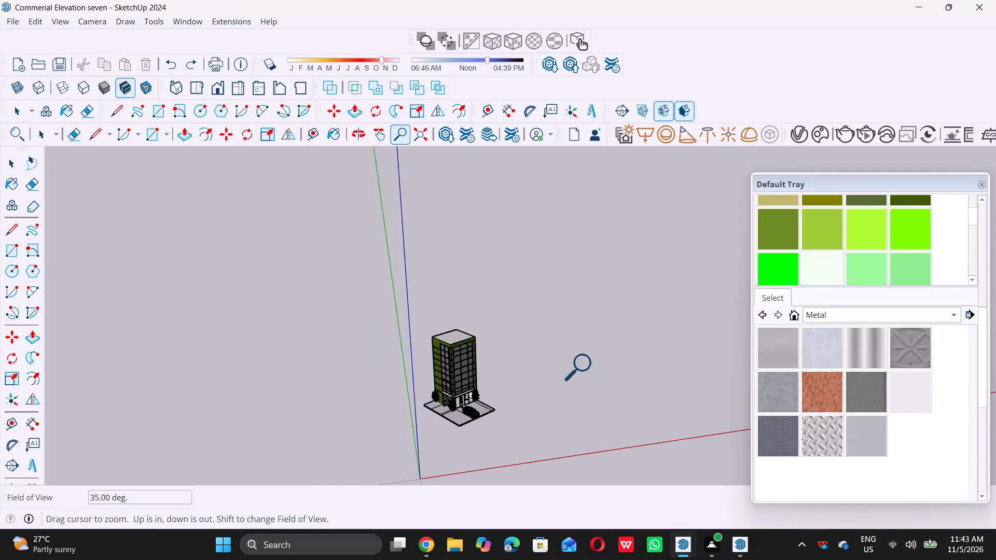
# Examine the whole building and its forecourt from a distance, from the corner round to the entrance facade.
pyautogui.scroll(-5, 585, 346)
pyautogui.moveTo(577, 366); pyautogui.dragTo(511, 376, button='middle')
pyautogui.moveTo(588, 393); pyautogui.dragTo(547, 405, button='middle')
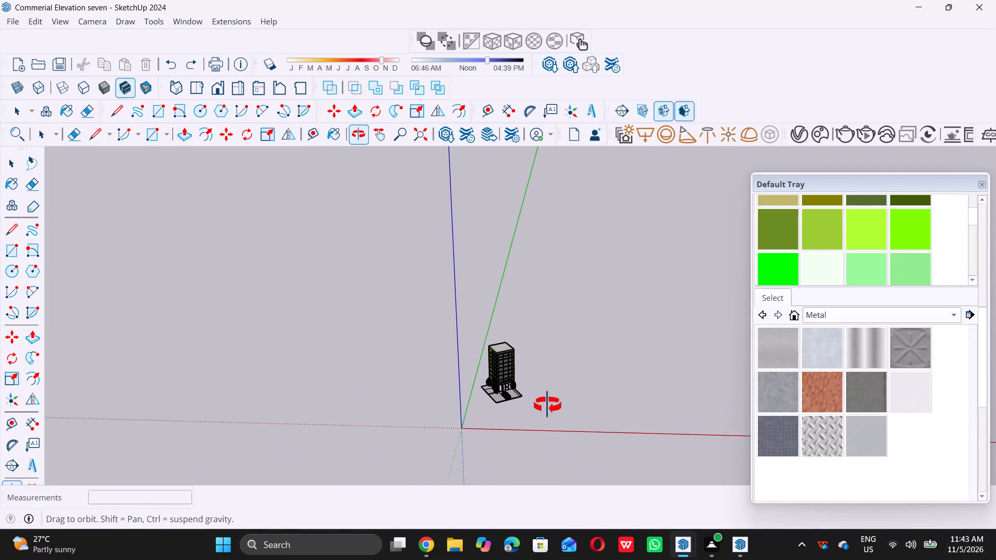
pyautogui.moveTo(547, 405); pyautogui.dragTo(539, 409, button='middle')
pyautogui.scroll(8, 492, 414)
pyautogui.scroll(3, 471, 347)
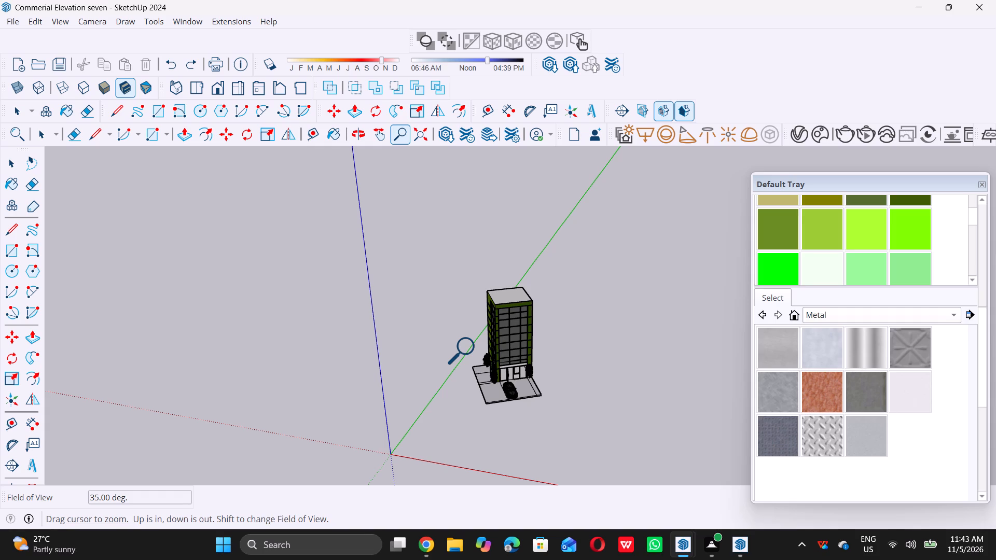
pyautogui.scroll(-4, 471, 347)
pyautogui.scroll(-3, 570, 362)
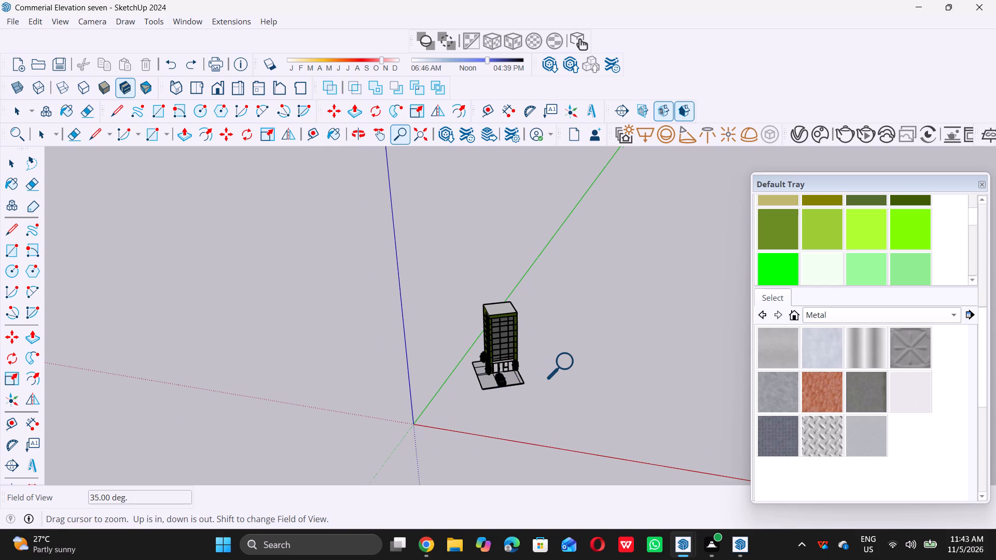